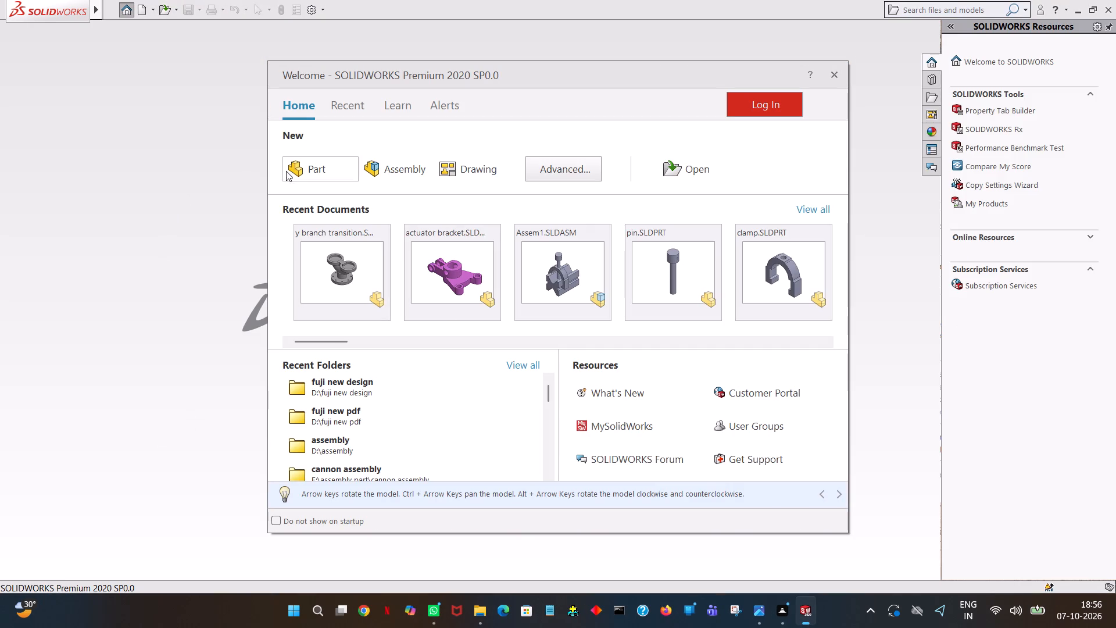
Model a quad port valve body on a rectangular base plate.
Create a new part document.
double_click(288, 171)
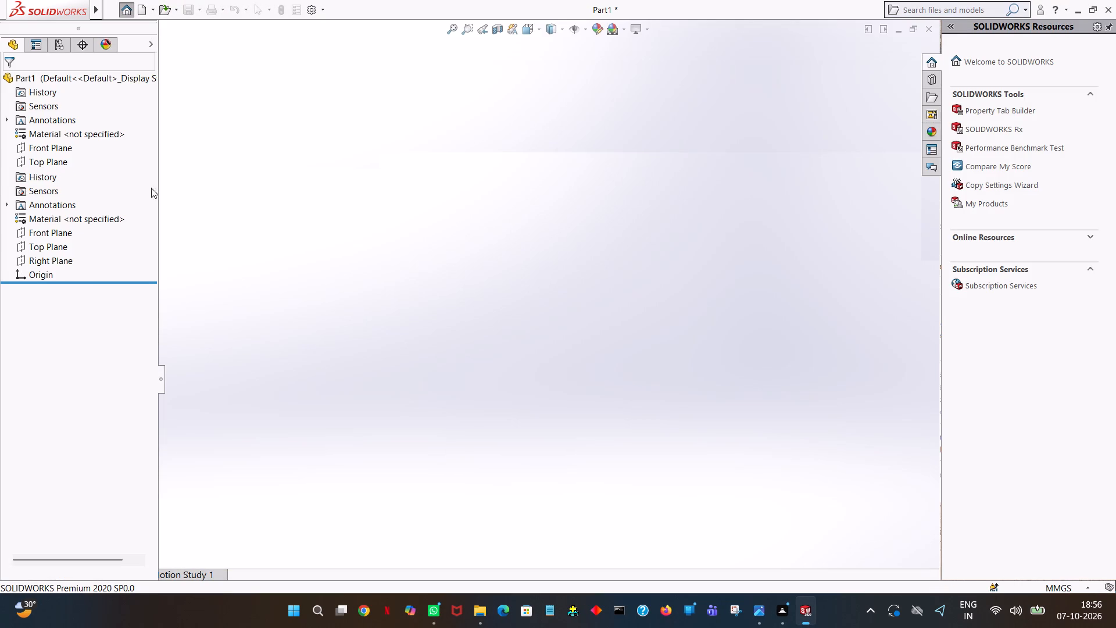
On the Top Plane, sketch a 40 mm horizontal line rightward from the origin and a 113/2 mm vertical line up from its end.
click(44, 249)
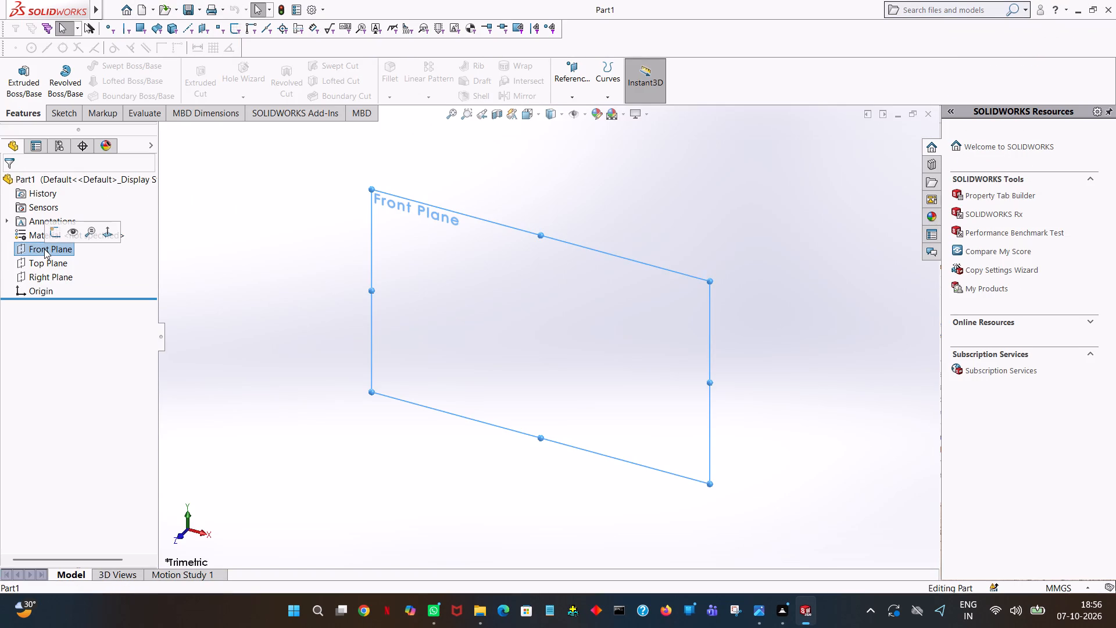
click(50, 264)
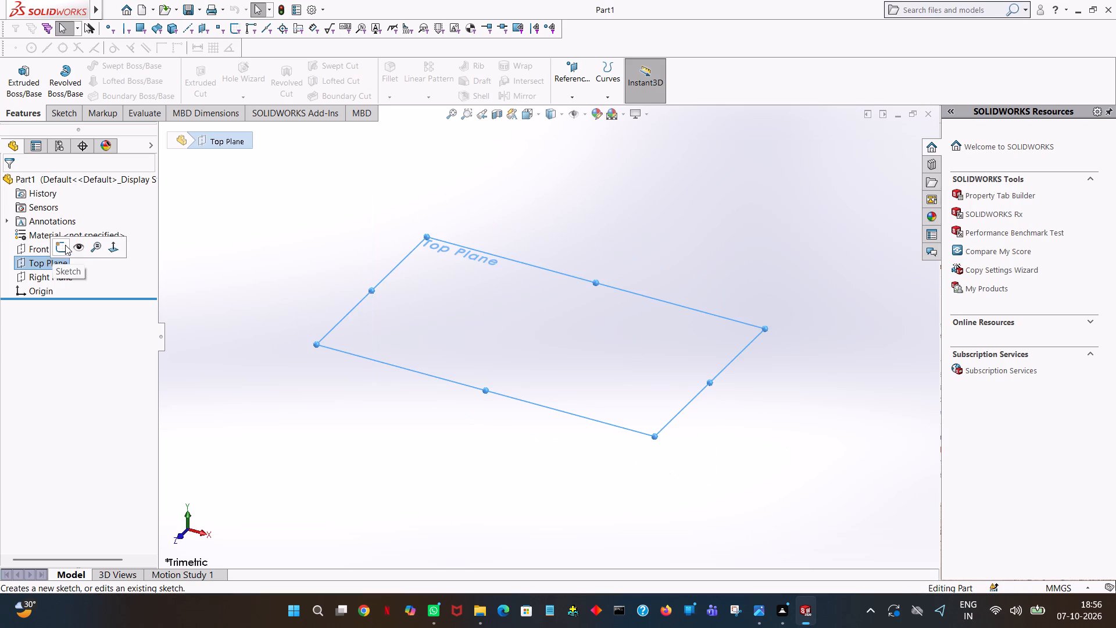
click(65, 245)
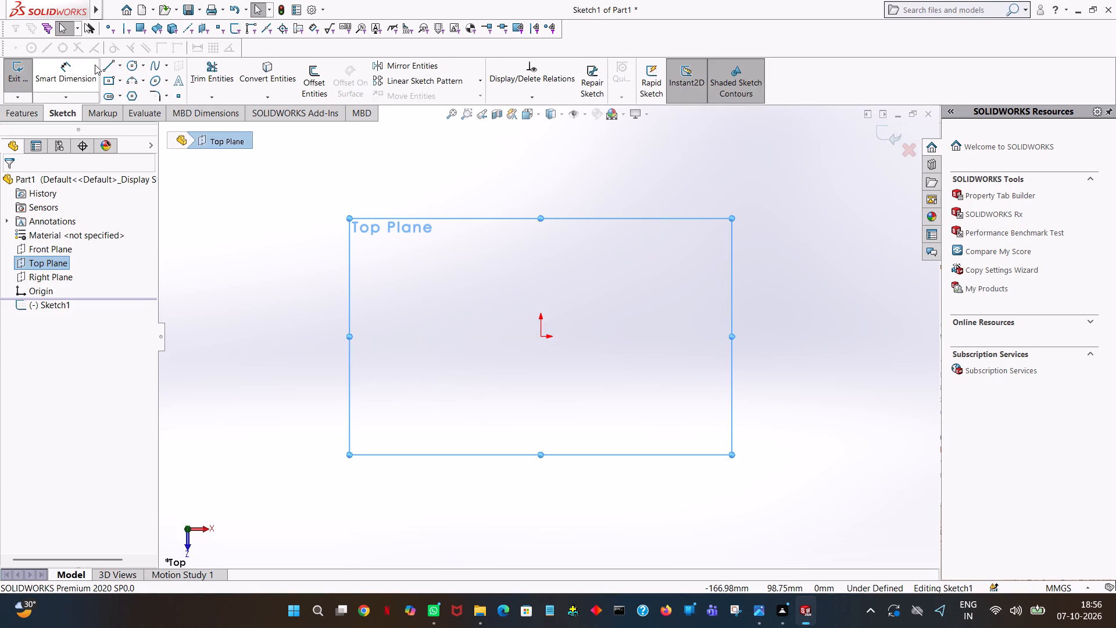
click(114, 64)
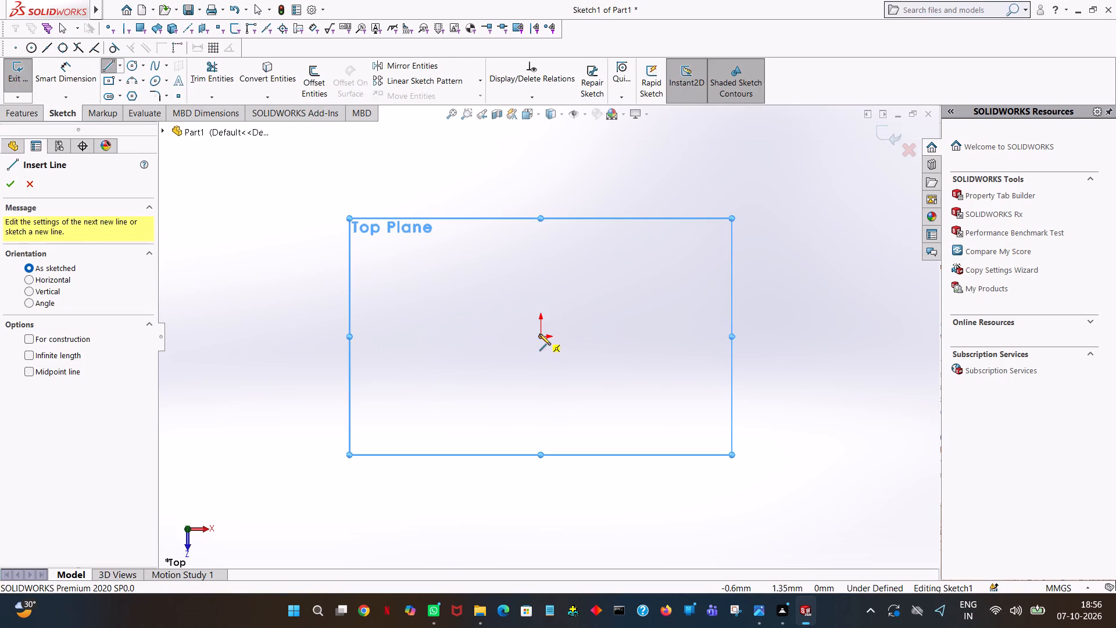
click(539, 334)
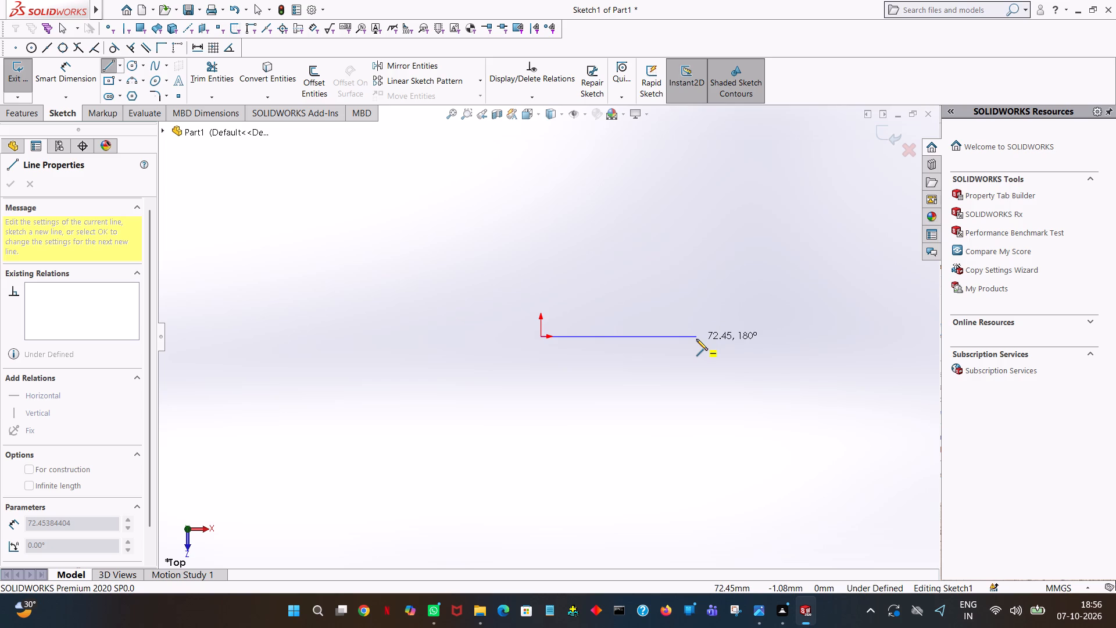
click(696, 339)
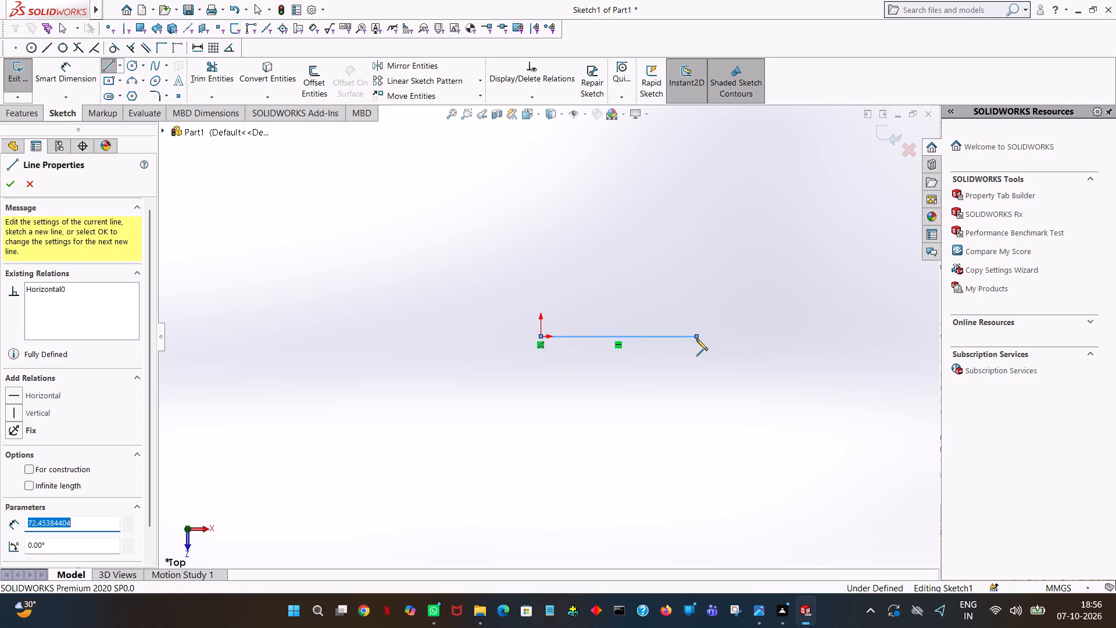
text(40)
key(Return)
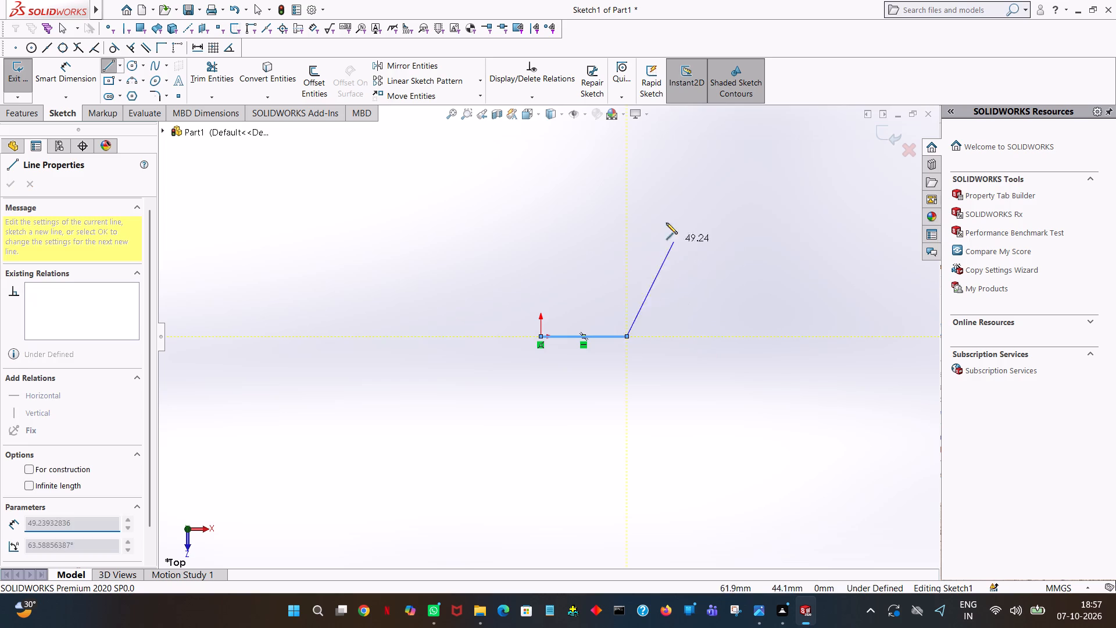
click(625, 169)
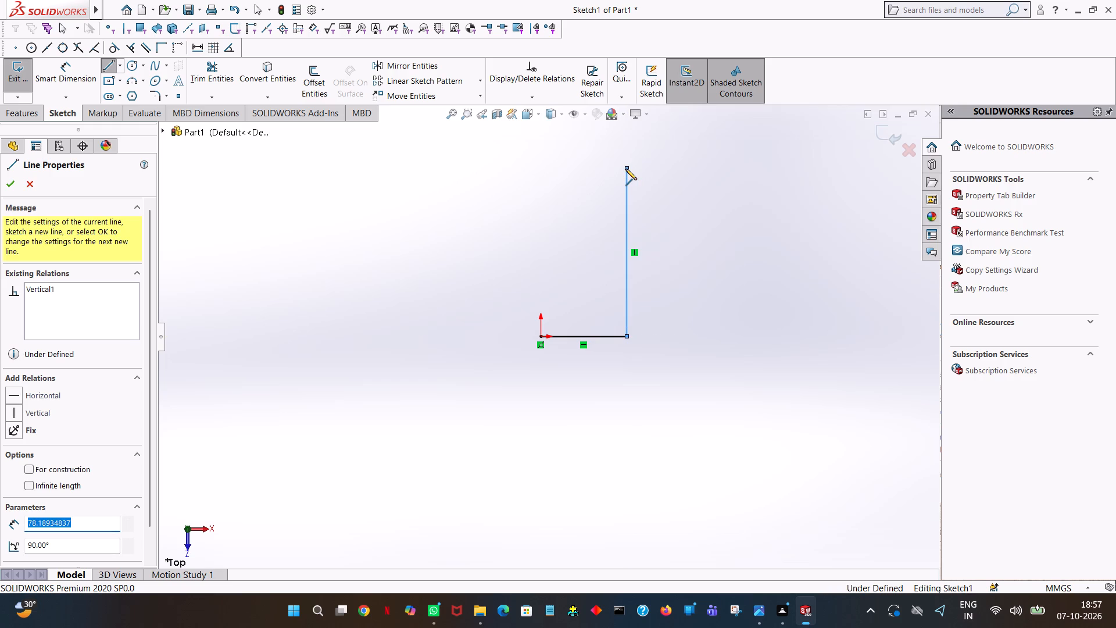
text(113/2)
key(Return)
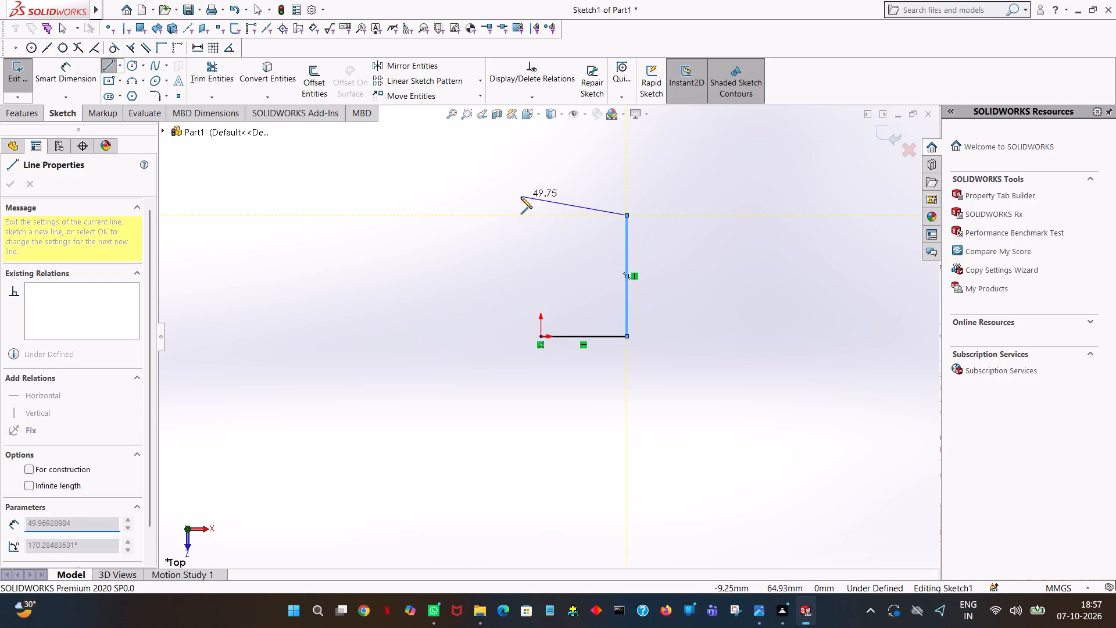
Complete the rectangle with an 80 mm top line, a 113 mm left line, and bottom and right lines closing at the first line's end.
click(485, 216)
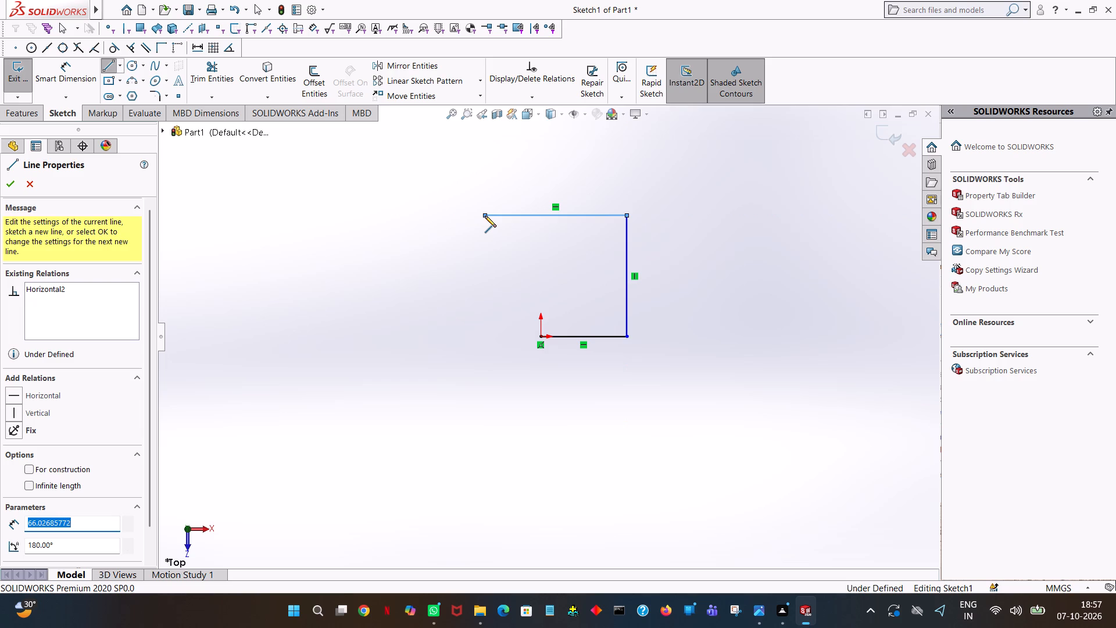
text(80)
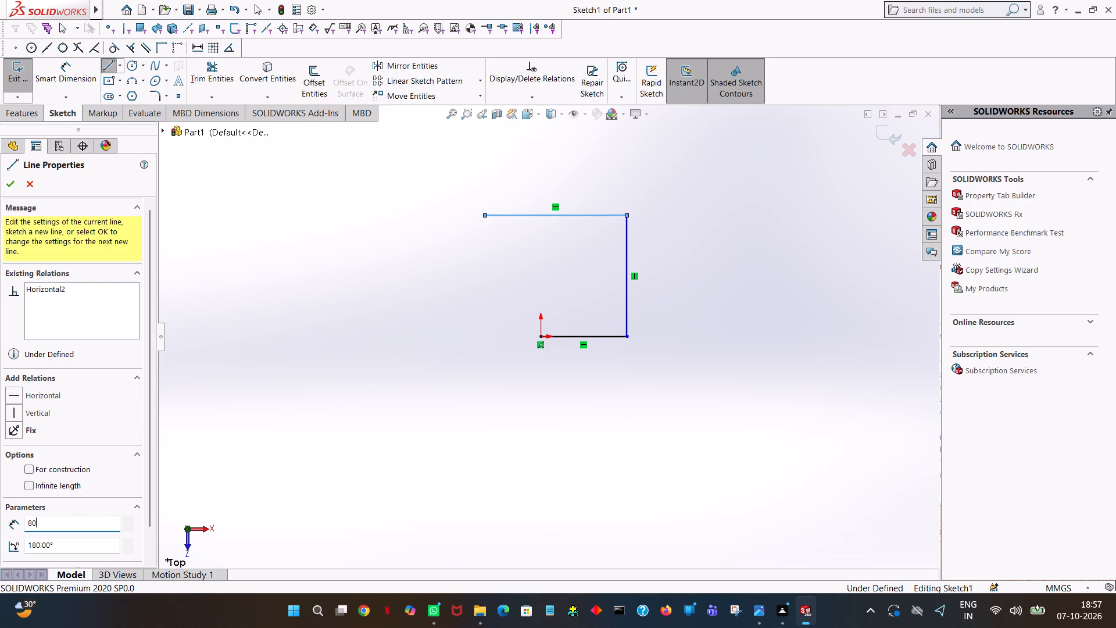
key(Return)
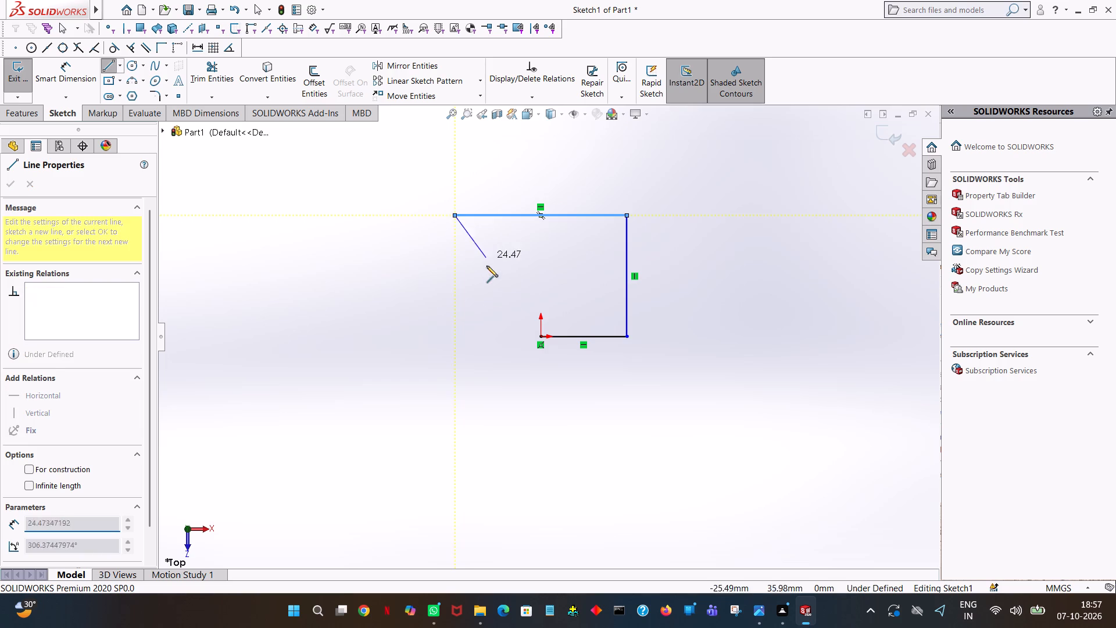
click(457, 366)
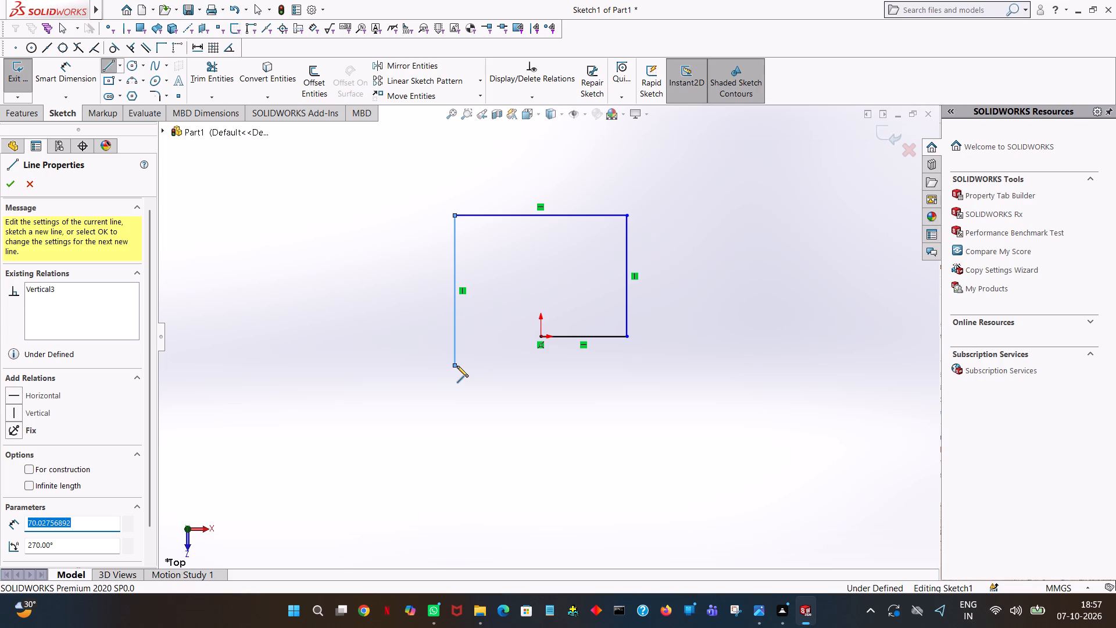
text(113)
key(Return)
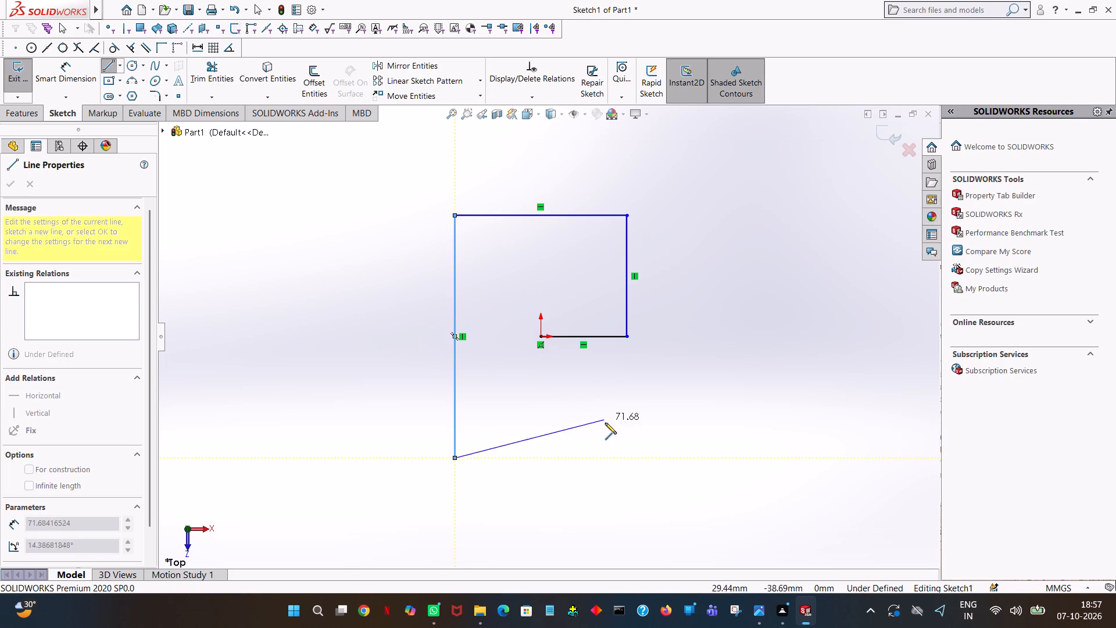
click(628, 456)
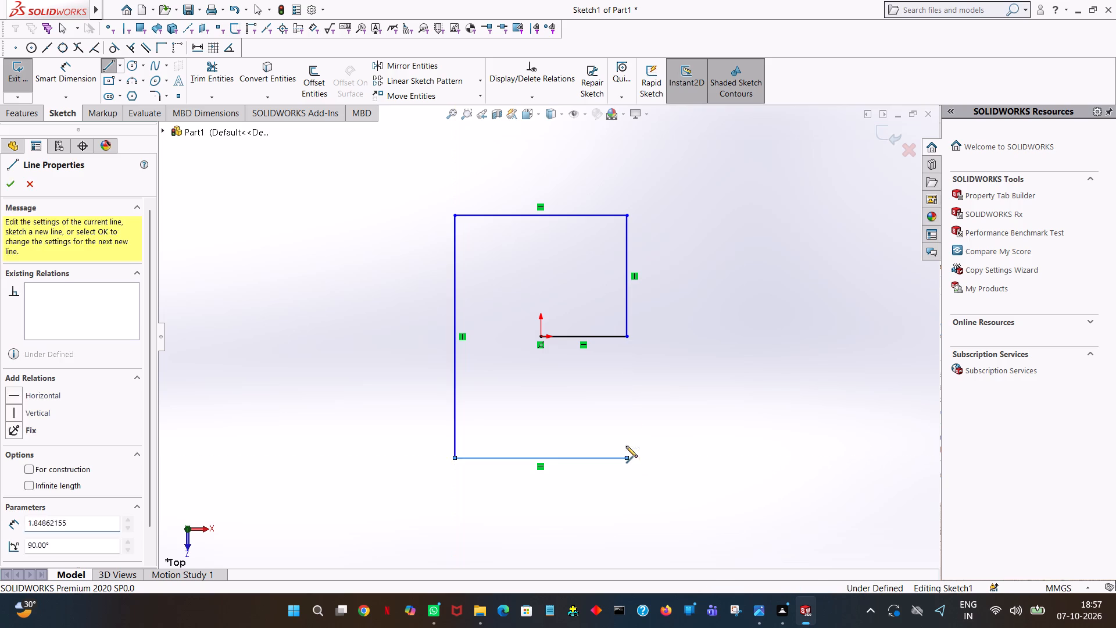
click(627, 336)
right_click(627, 336)
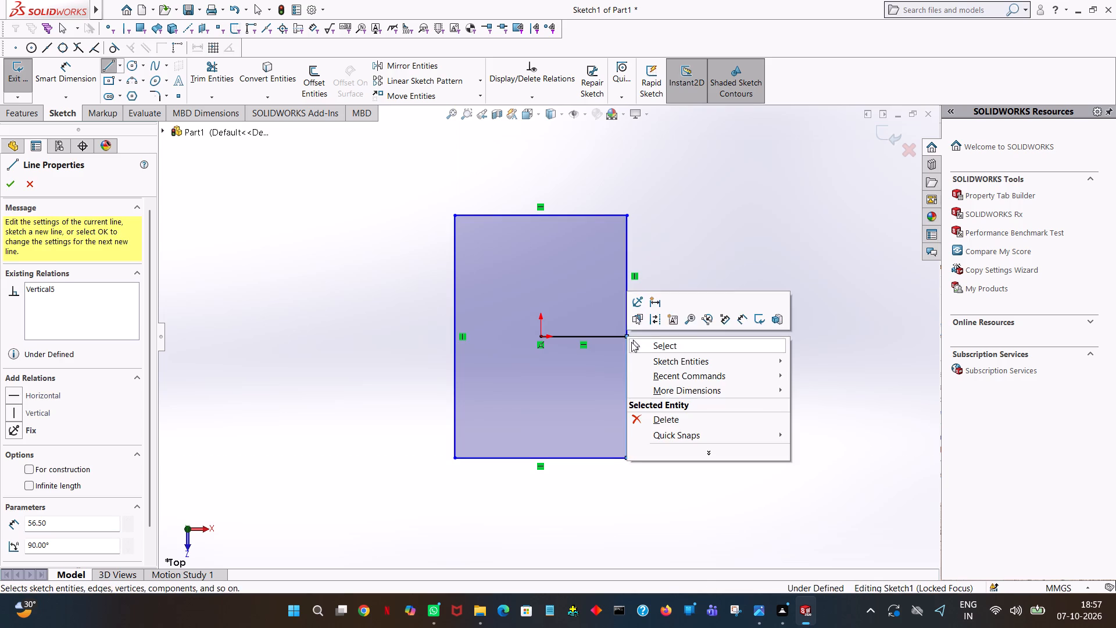
click(631, 342)
Trim away the horizontal line between the origin and the rectangle's right side.
click(209, 90)
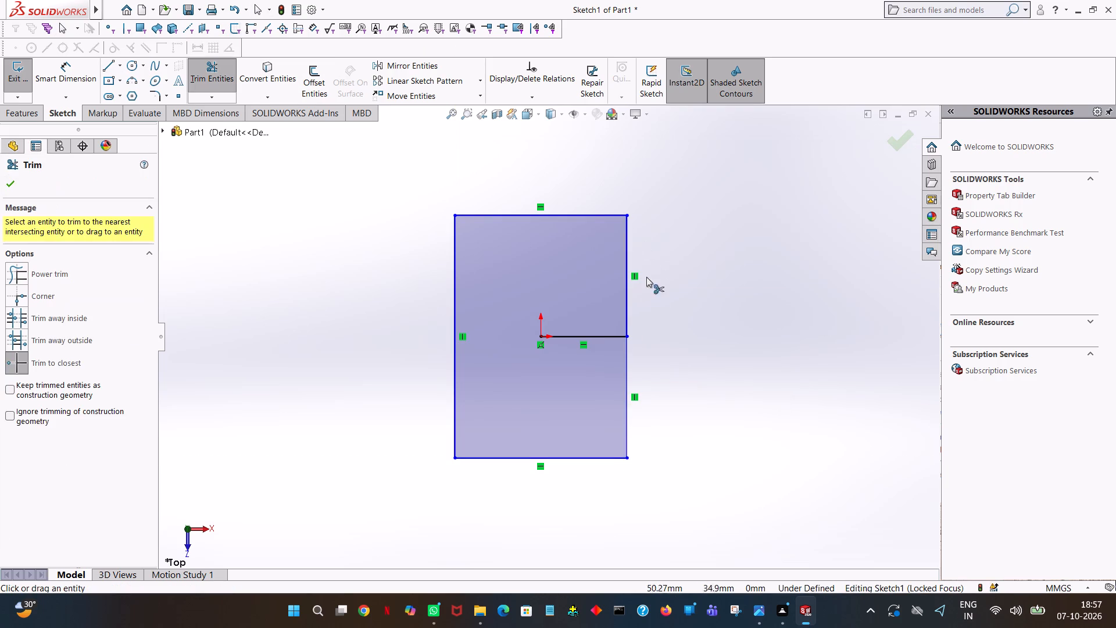
click(602, 335)
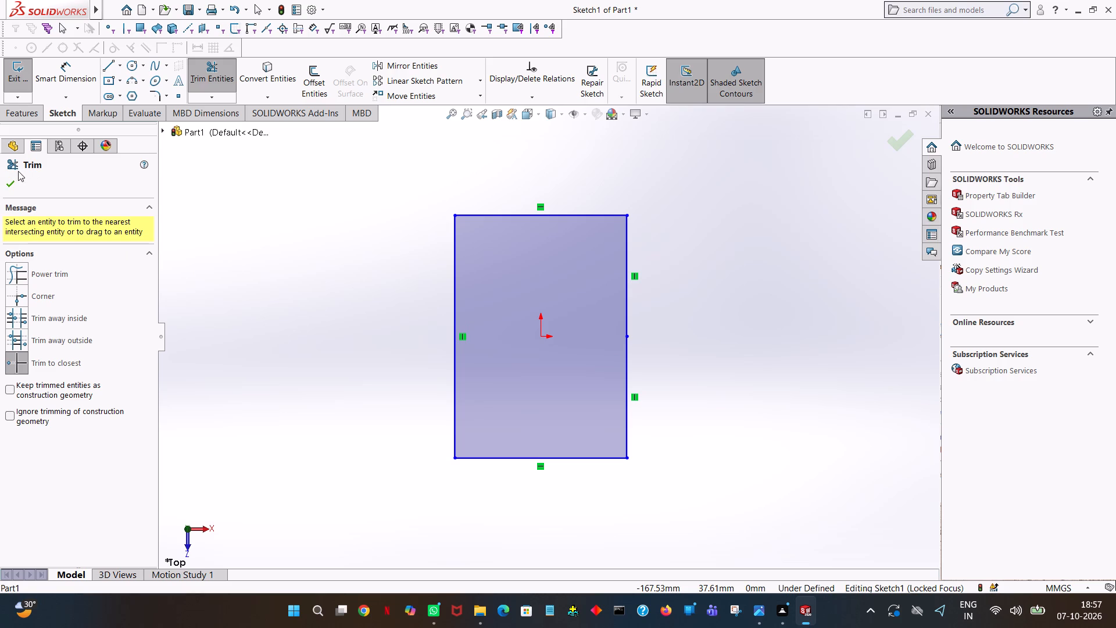
click(10, 182)
click(273, 200)
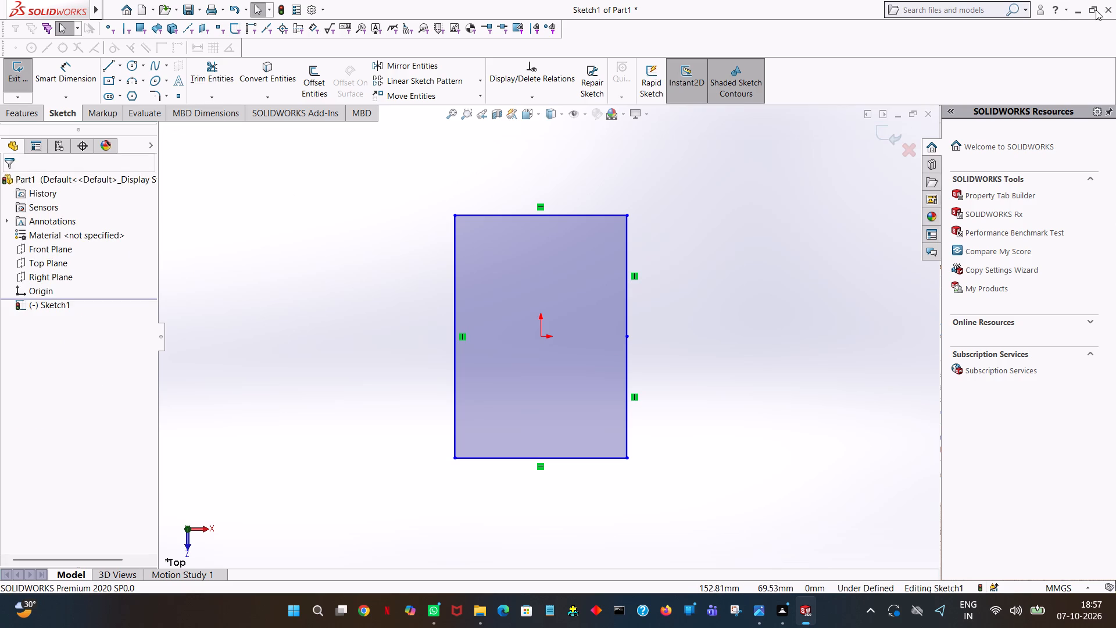
Extrude the rectangle as a blind boss 7.5 mm deep to form the base plate.
click(14, 119)
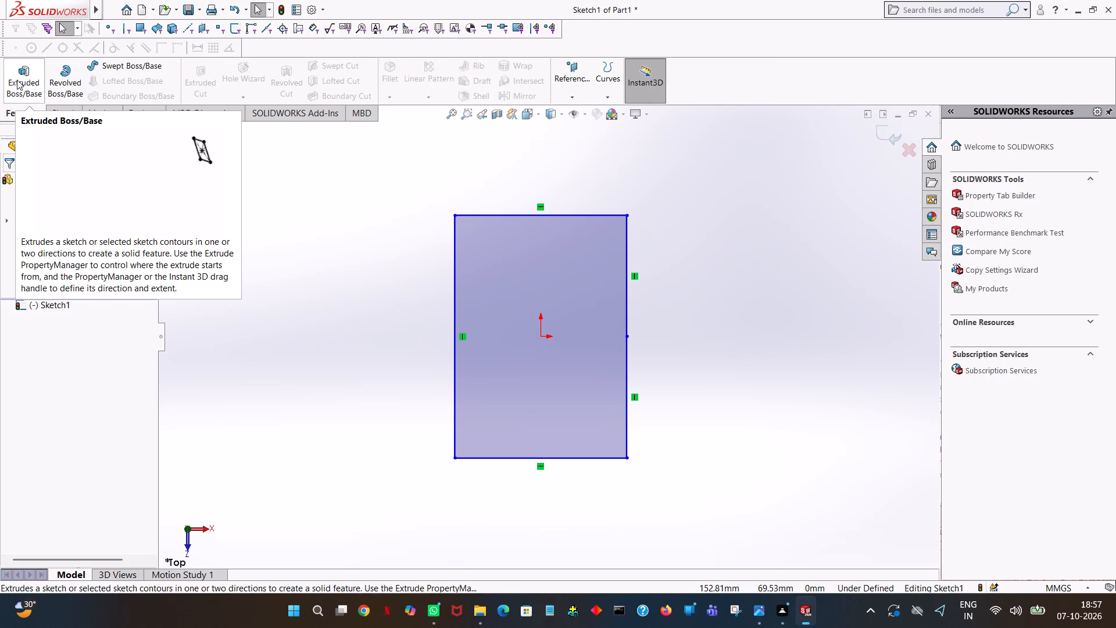
click(17, 80)
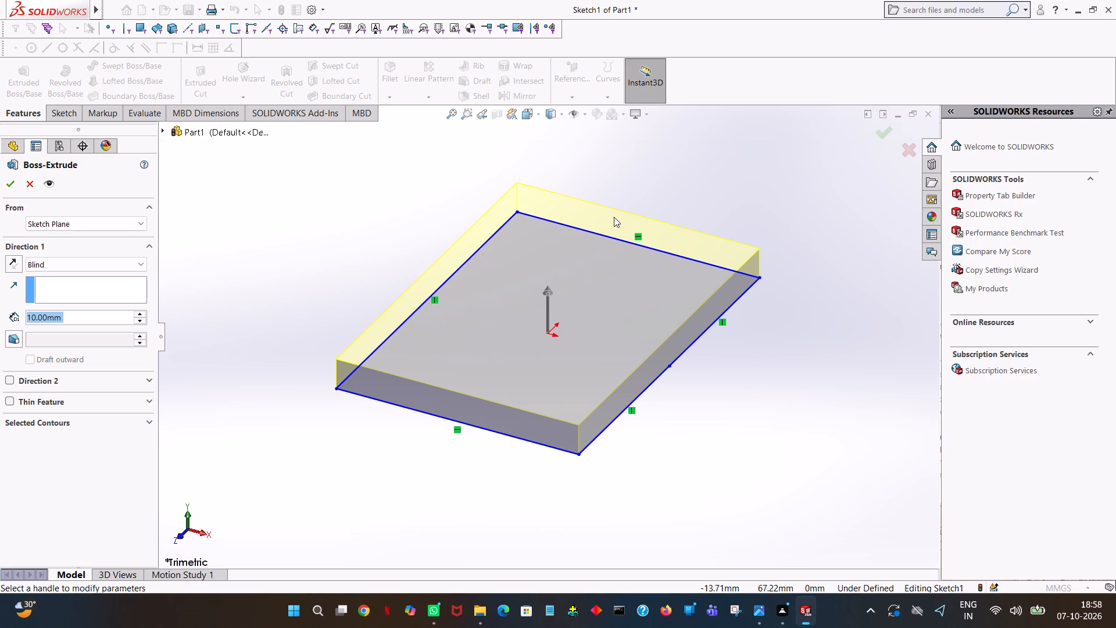
key(7)
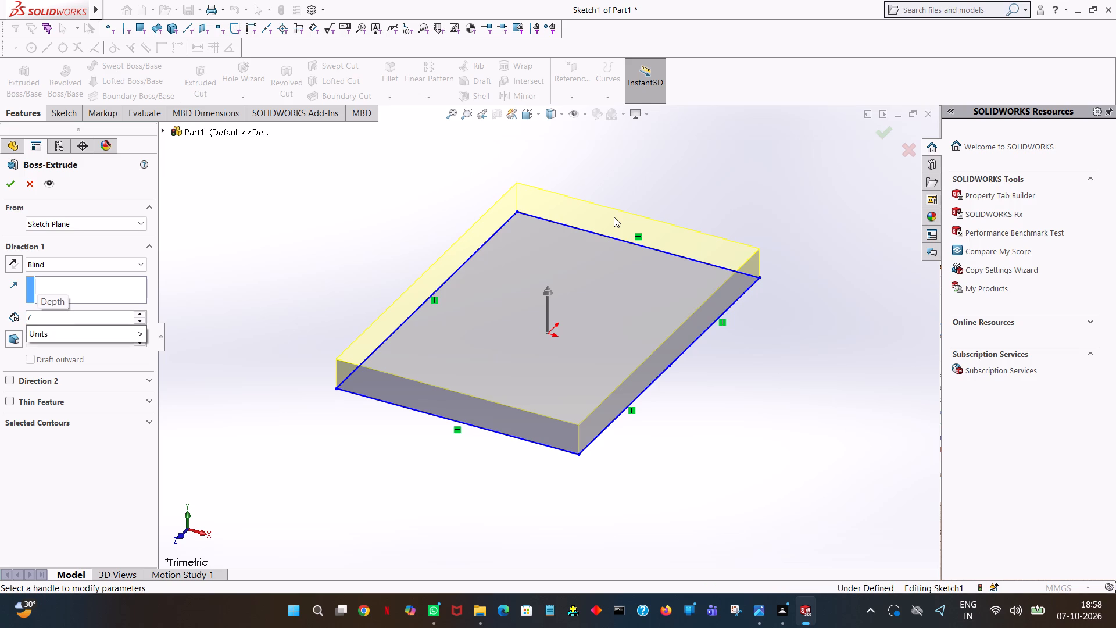
text(.5)
key(Return)
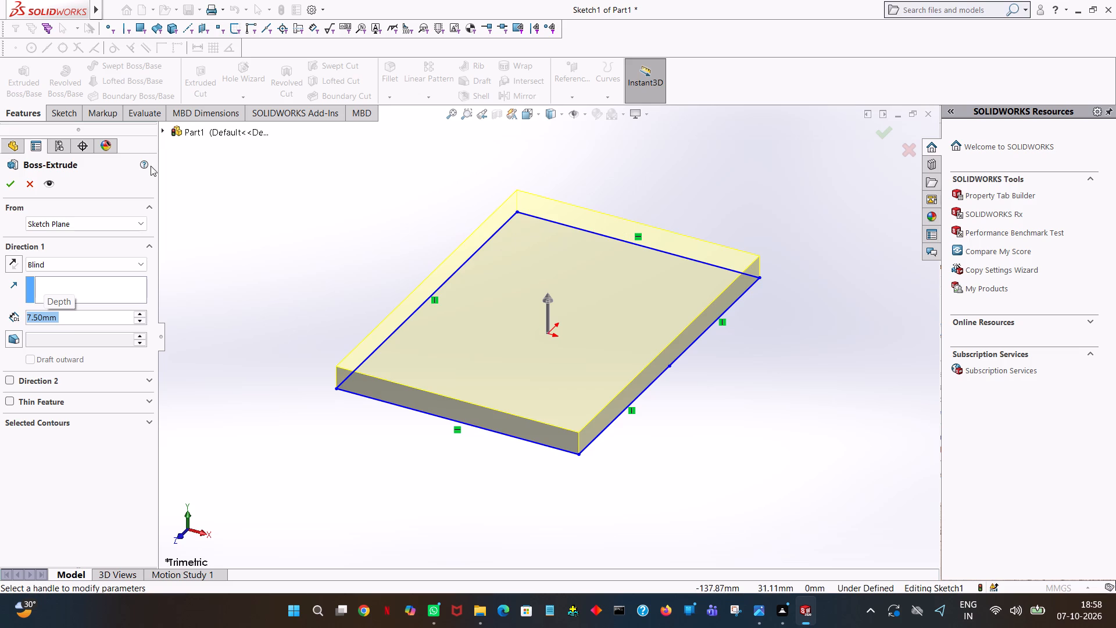
click(19, 187)
click(10, 177)
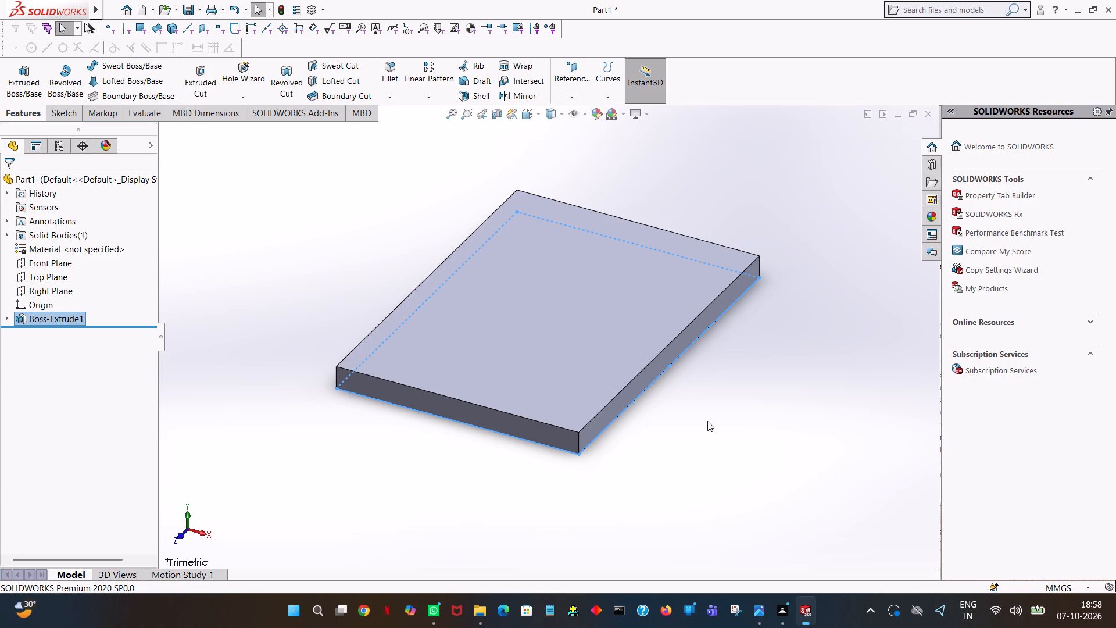
click(763, 195)
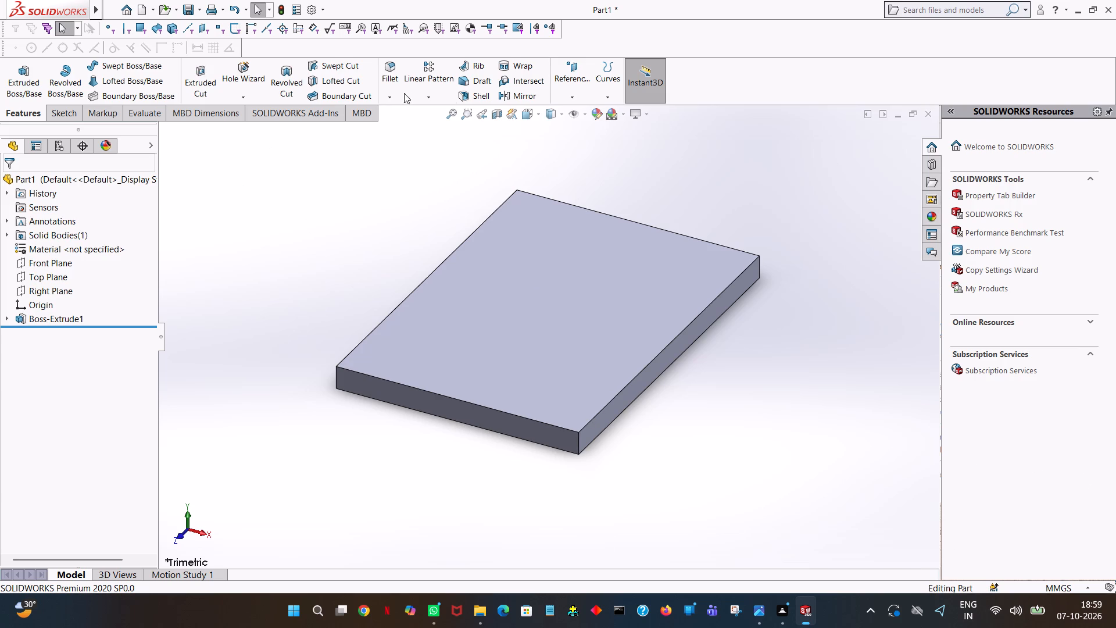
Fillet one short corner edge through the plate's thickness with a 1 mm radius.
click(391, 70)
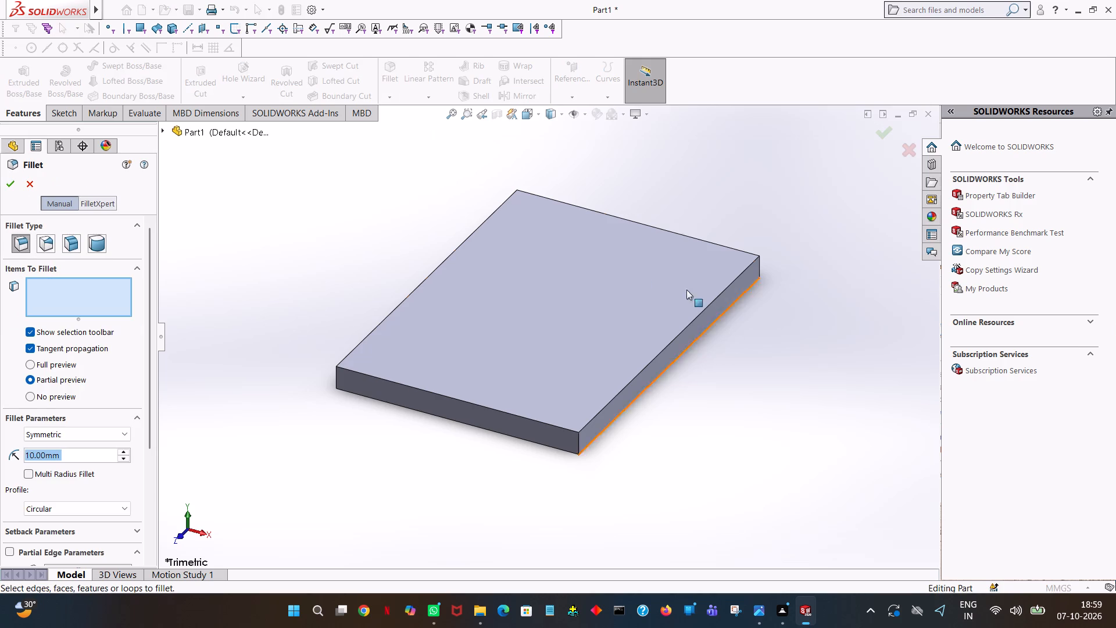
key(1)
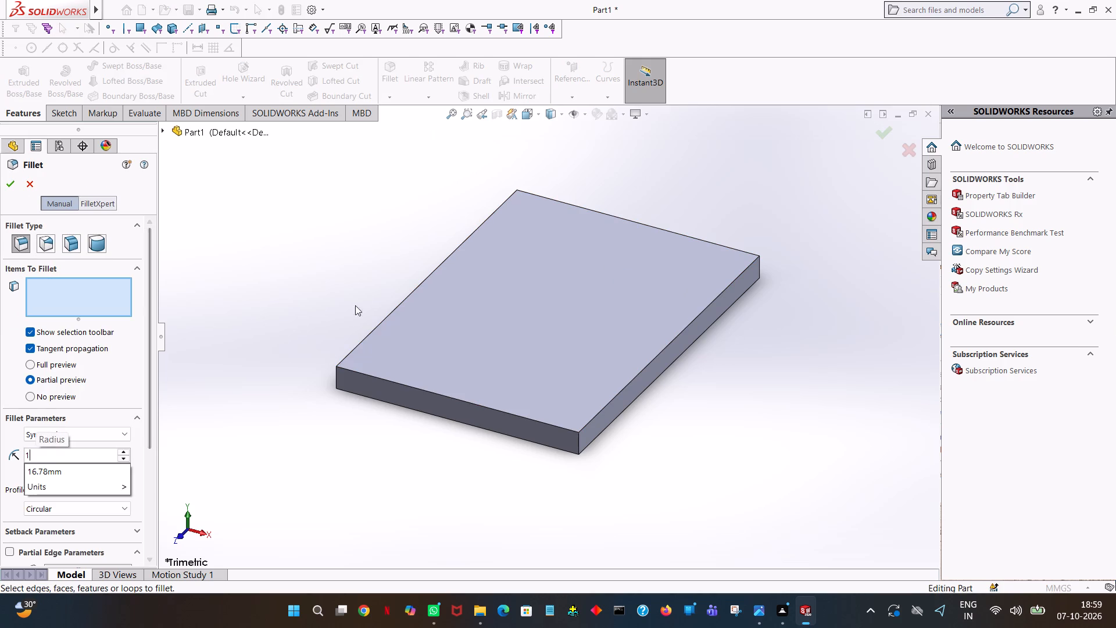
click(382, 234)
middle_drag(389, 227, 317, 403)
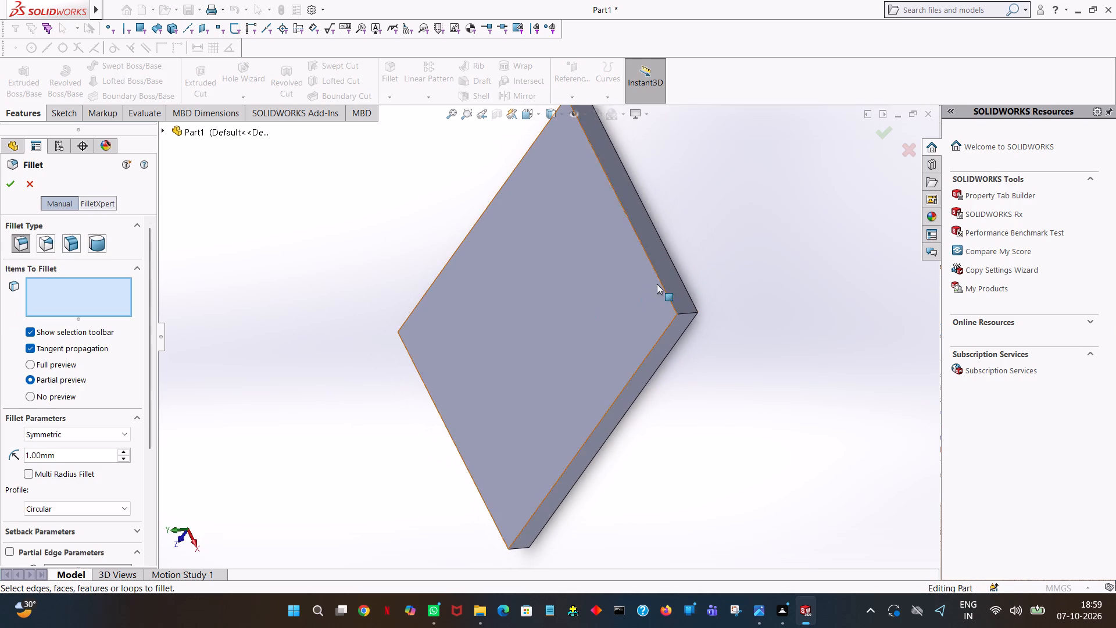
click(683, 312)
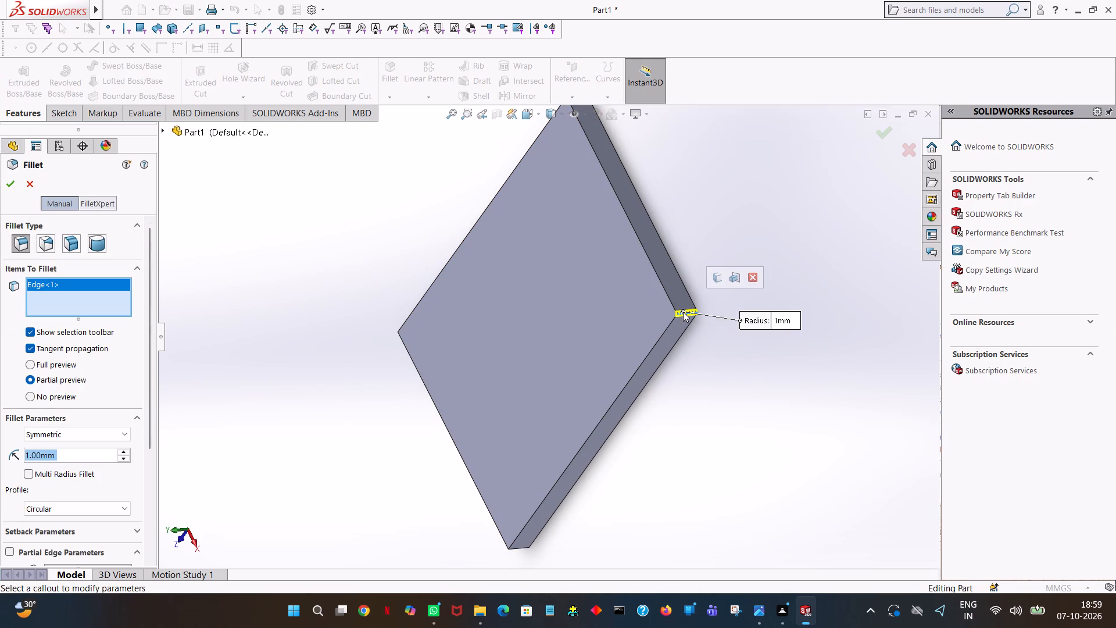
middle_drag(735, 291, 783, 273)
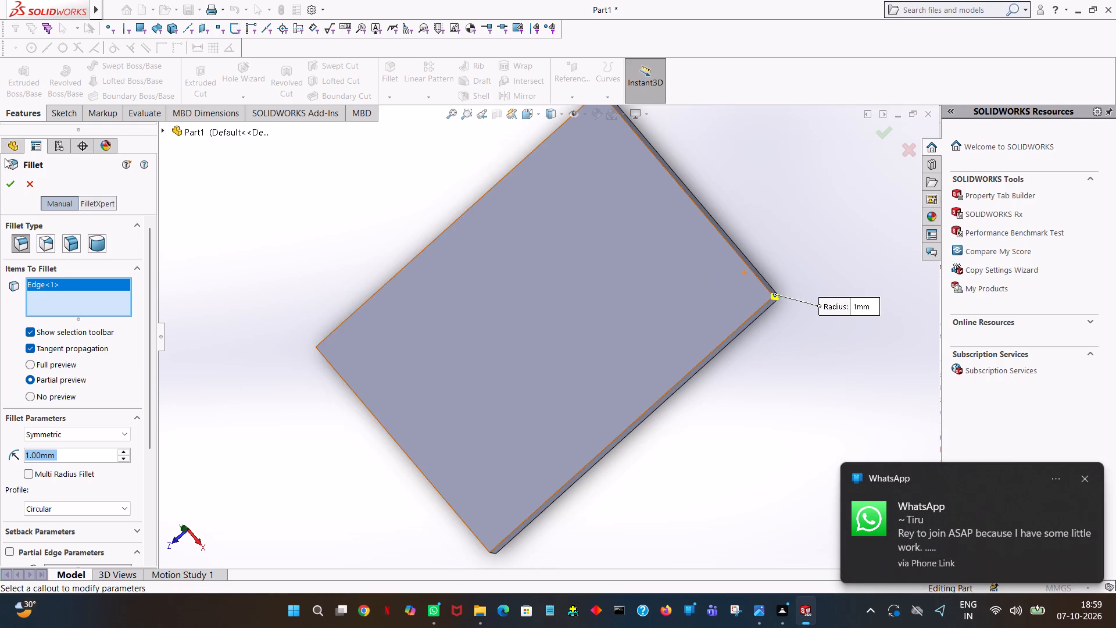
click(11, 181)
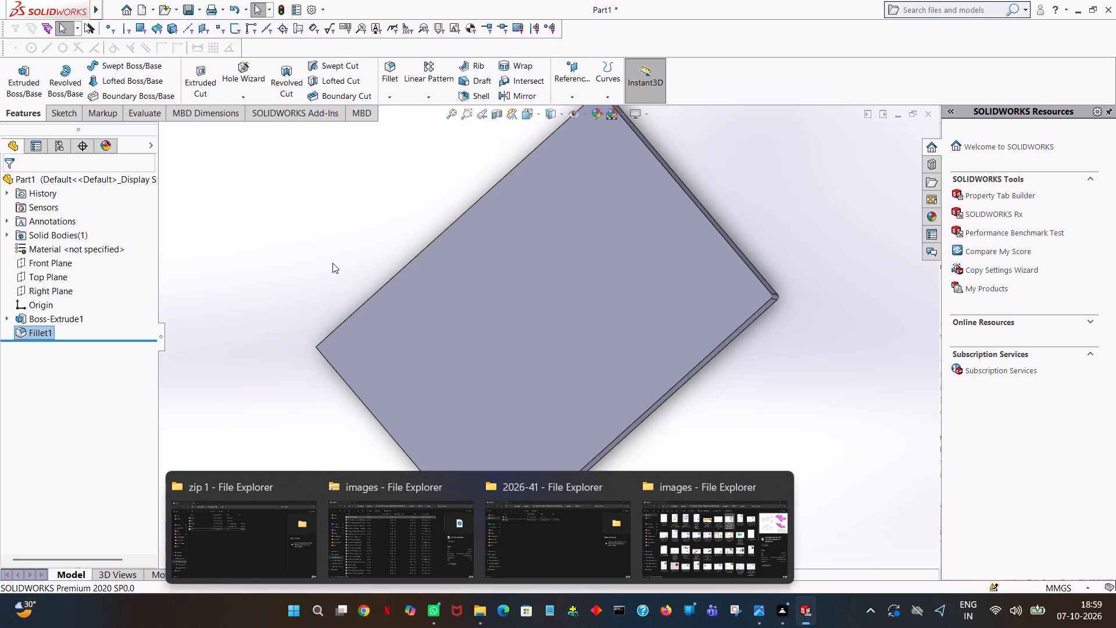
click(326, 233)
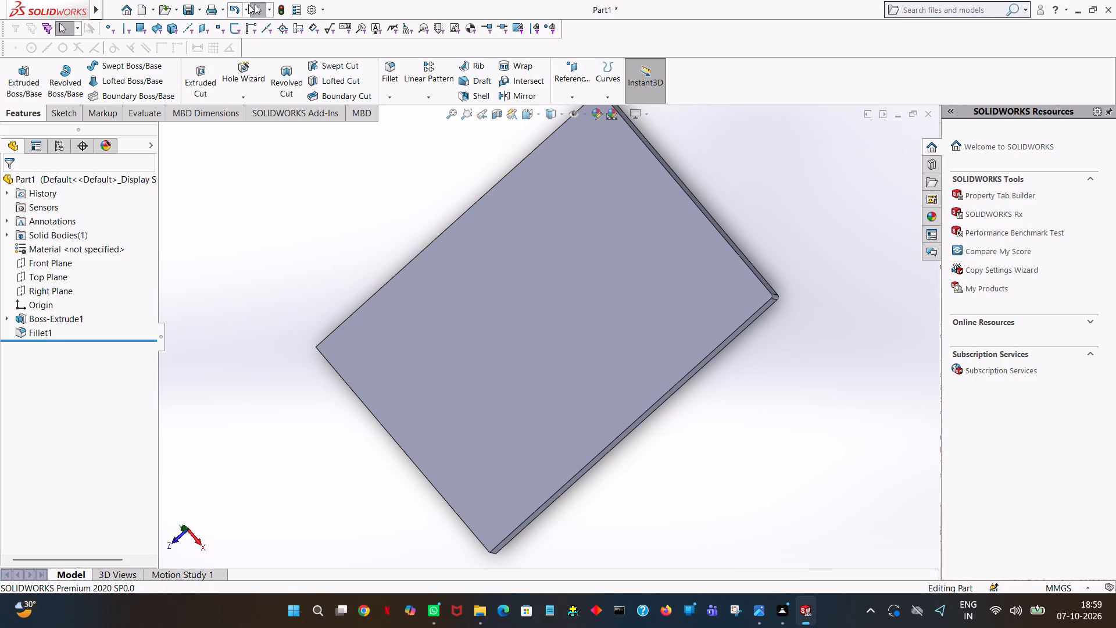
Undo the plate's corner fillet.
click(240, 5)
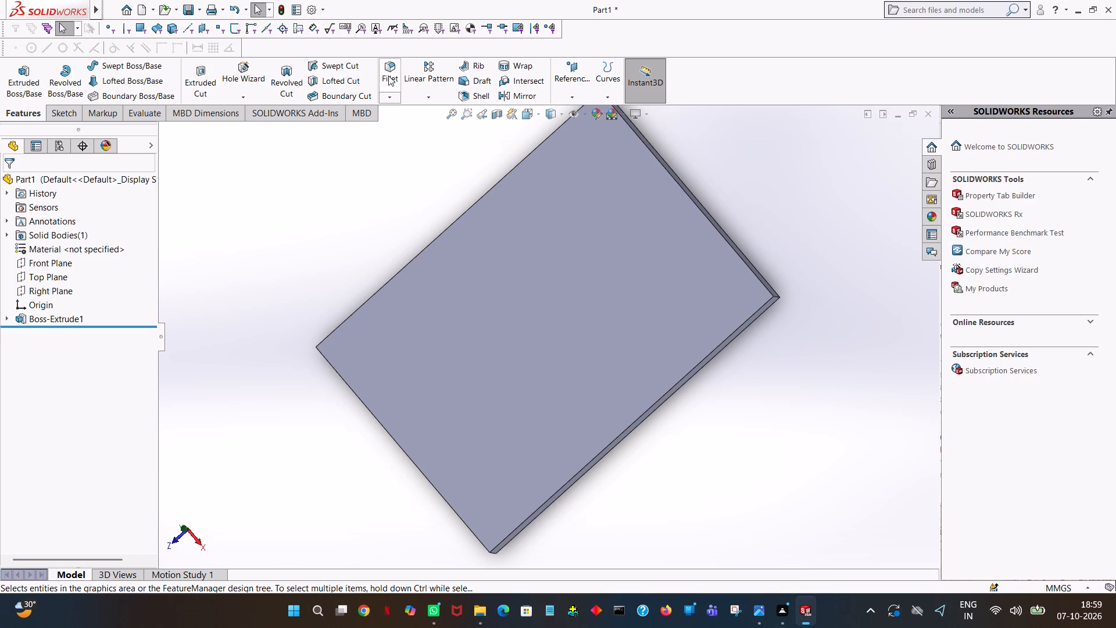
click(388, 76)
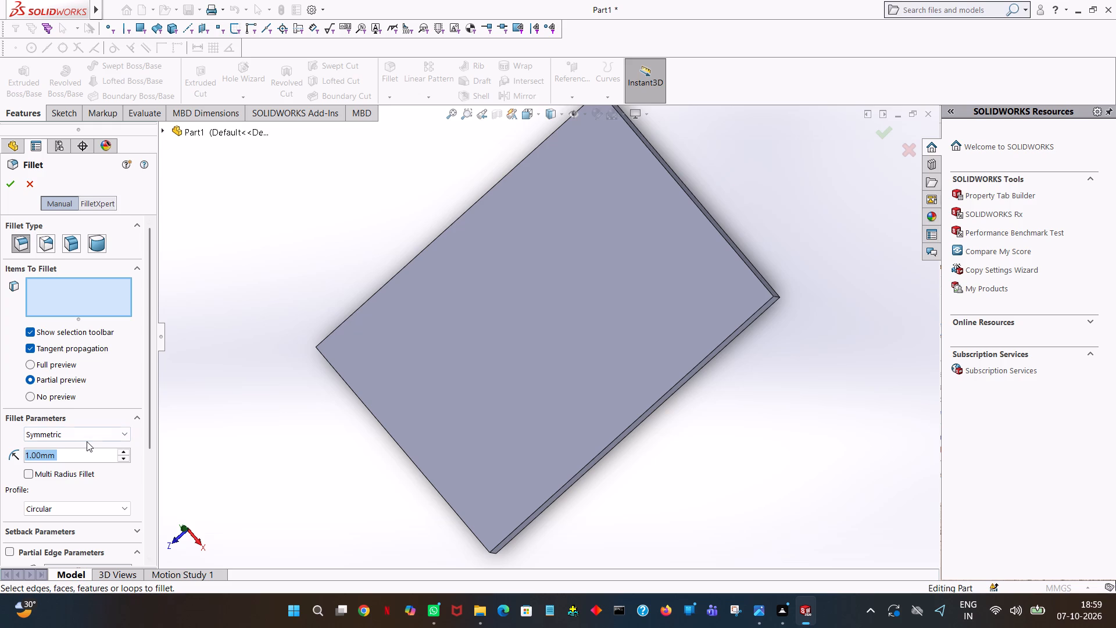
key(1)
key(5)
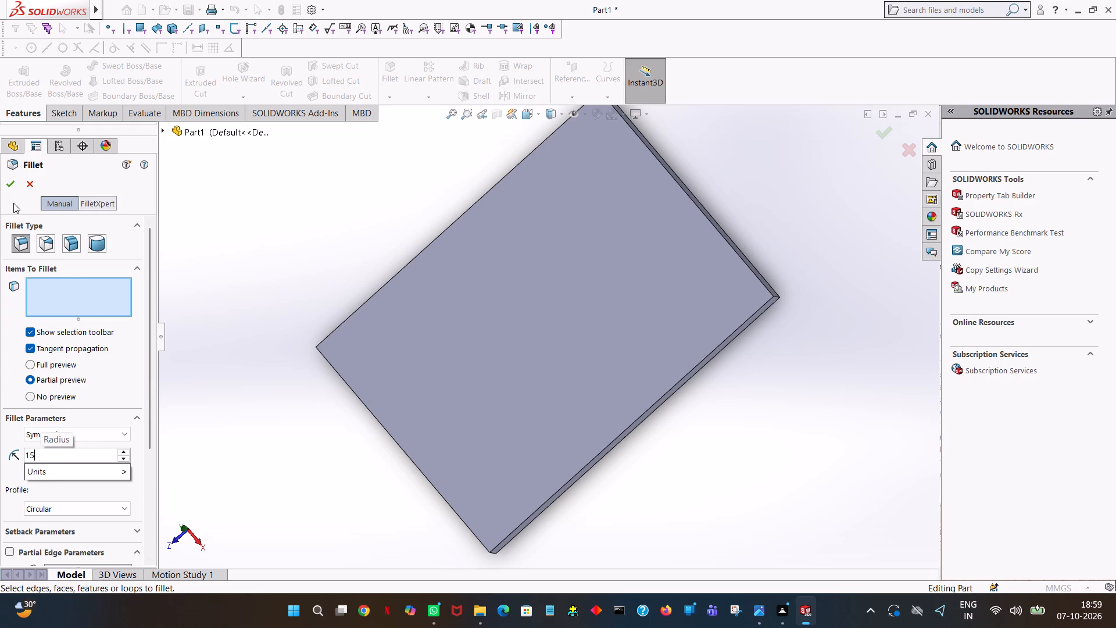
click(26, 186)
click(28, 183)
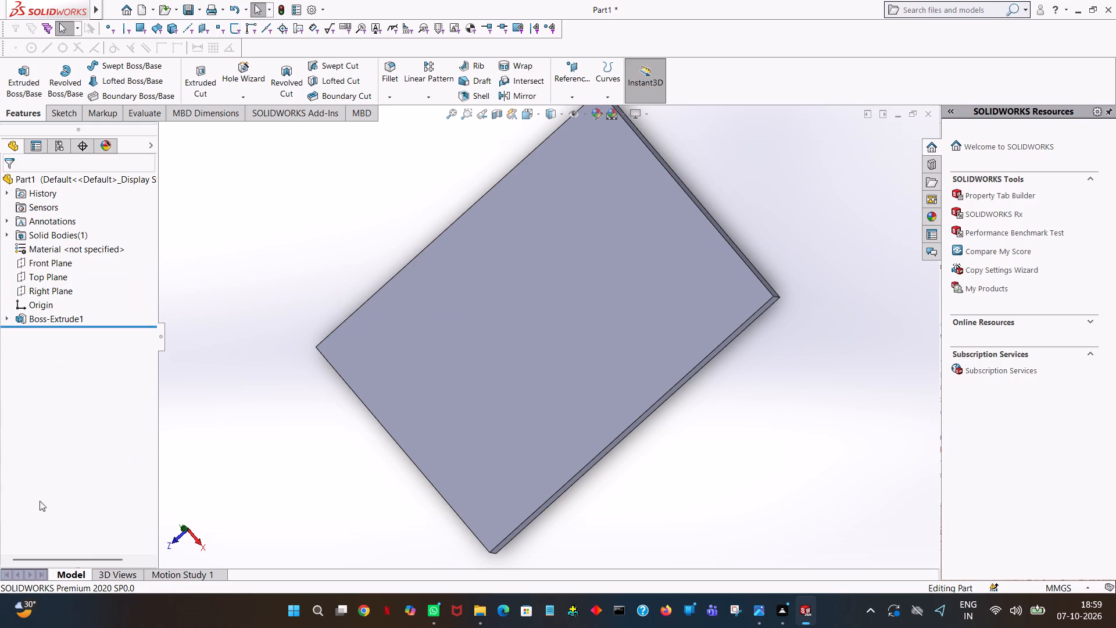
Open a sketch for a new extruded boss on the plate's large top face.
click(32, 97)
click(571, 363)
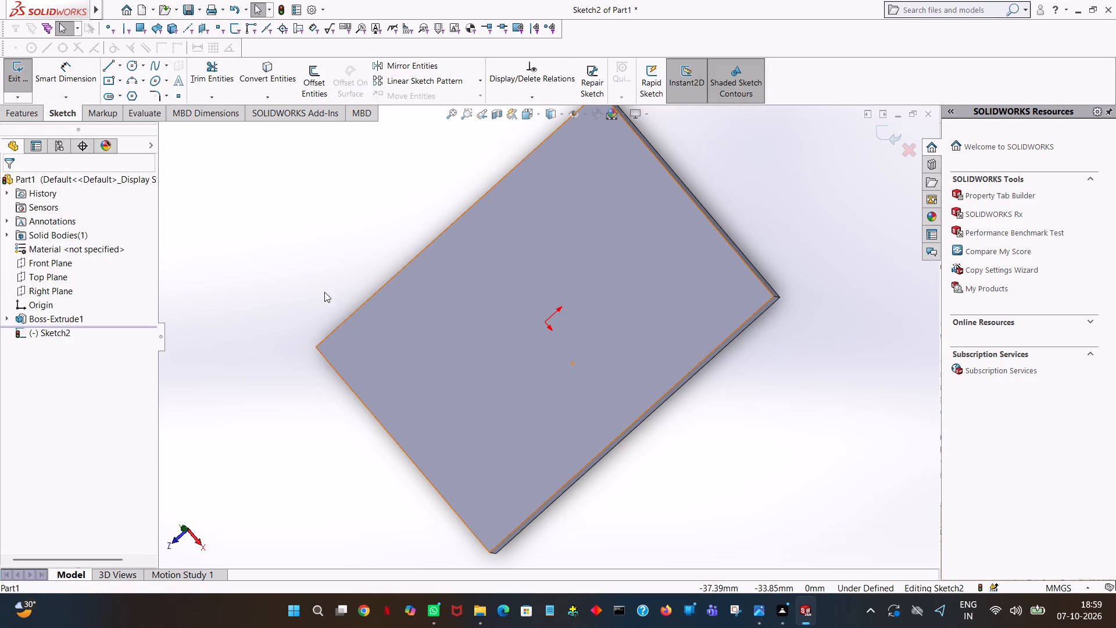
key(ctrl+7)
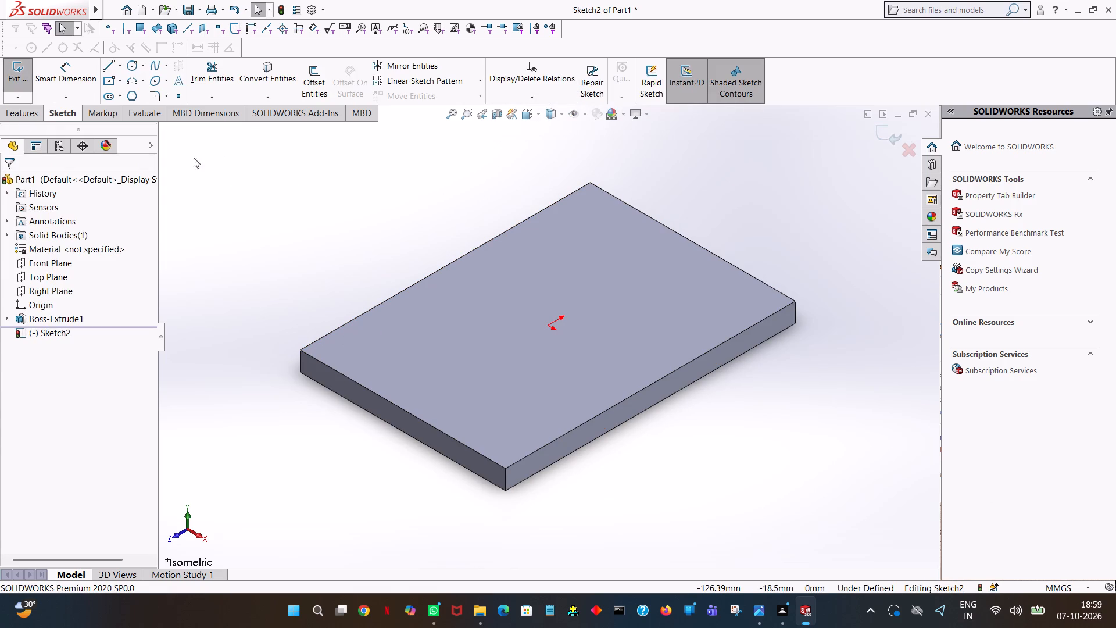
key(space)
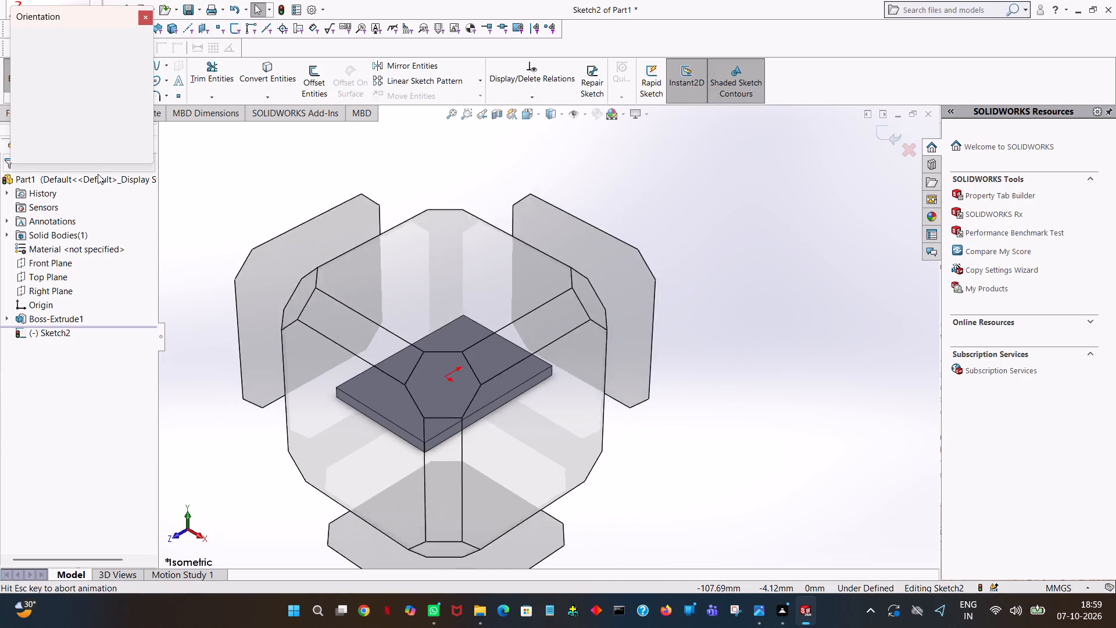
click(142, 84)
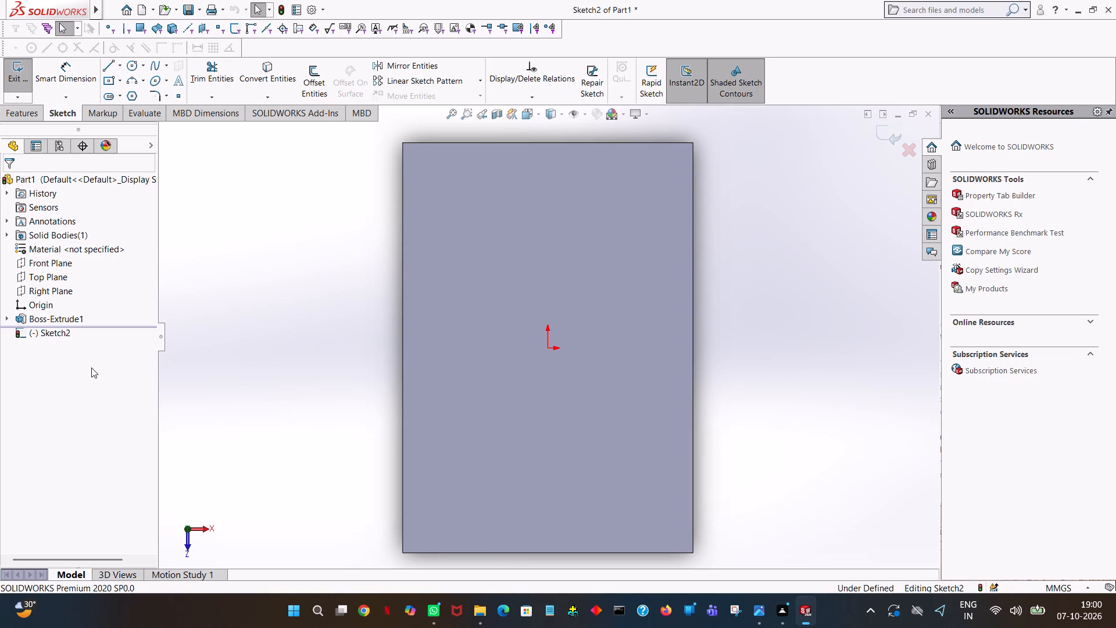
Sketch a 15 mm vertical line from the middle of the plate's front short edge toward the origin.
click(110, 69)
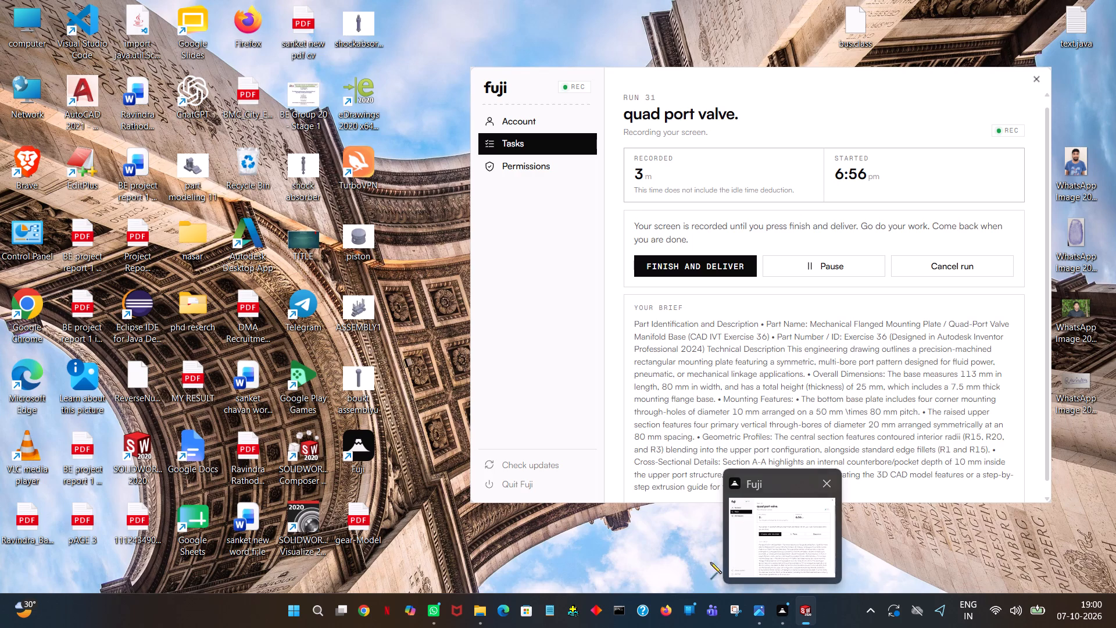
click(548, 554)
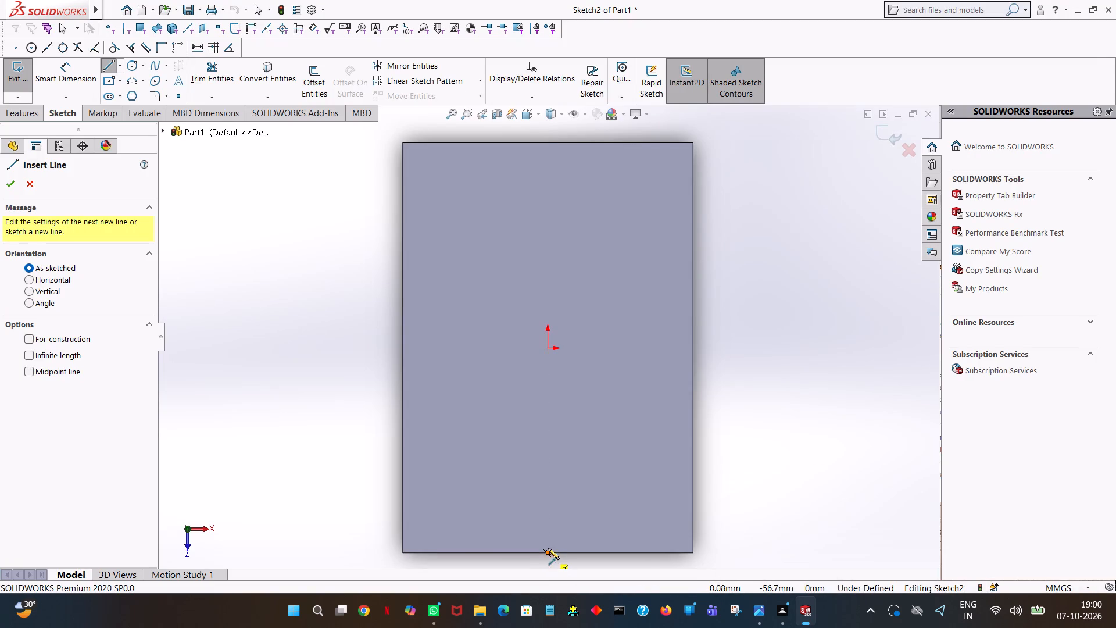
click(547, 492)
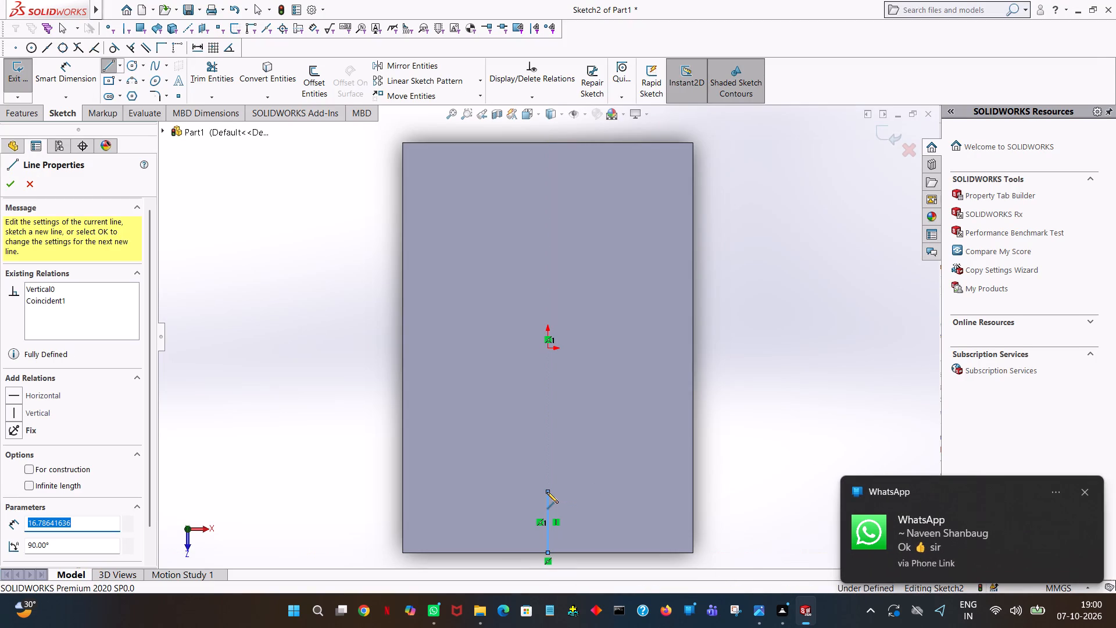
text(15)
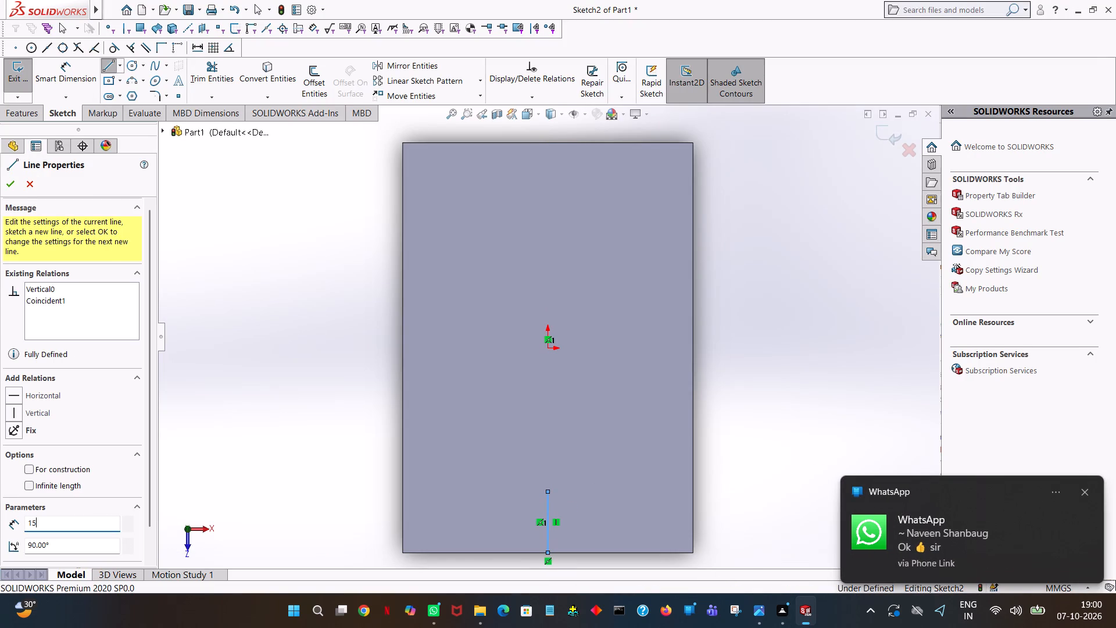
key(Return)
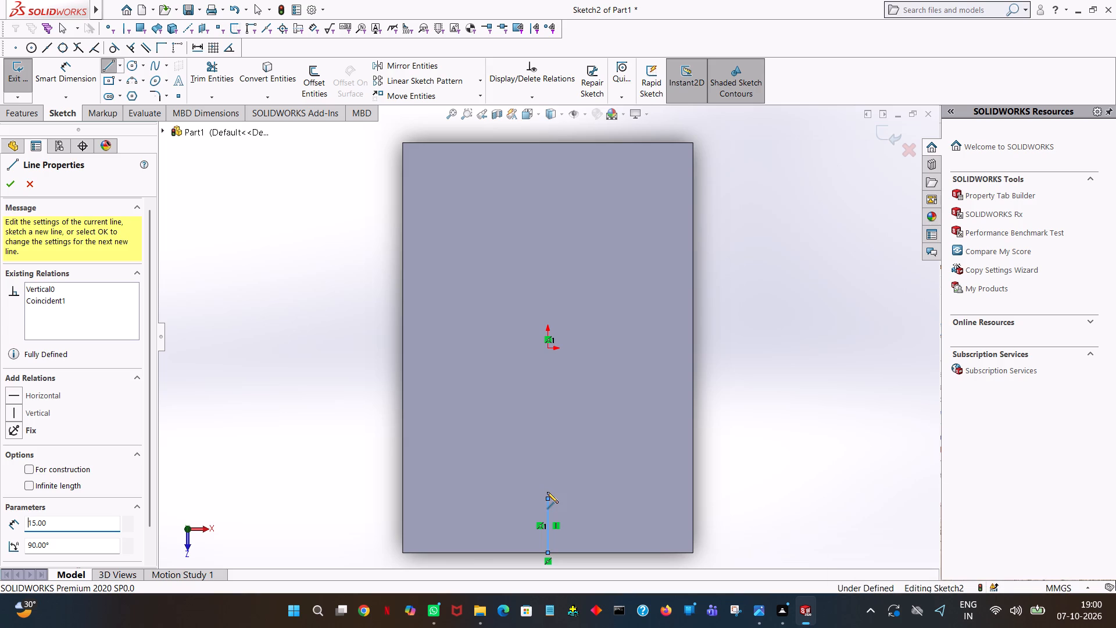
right_click(547, 492)
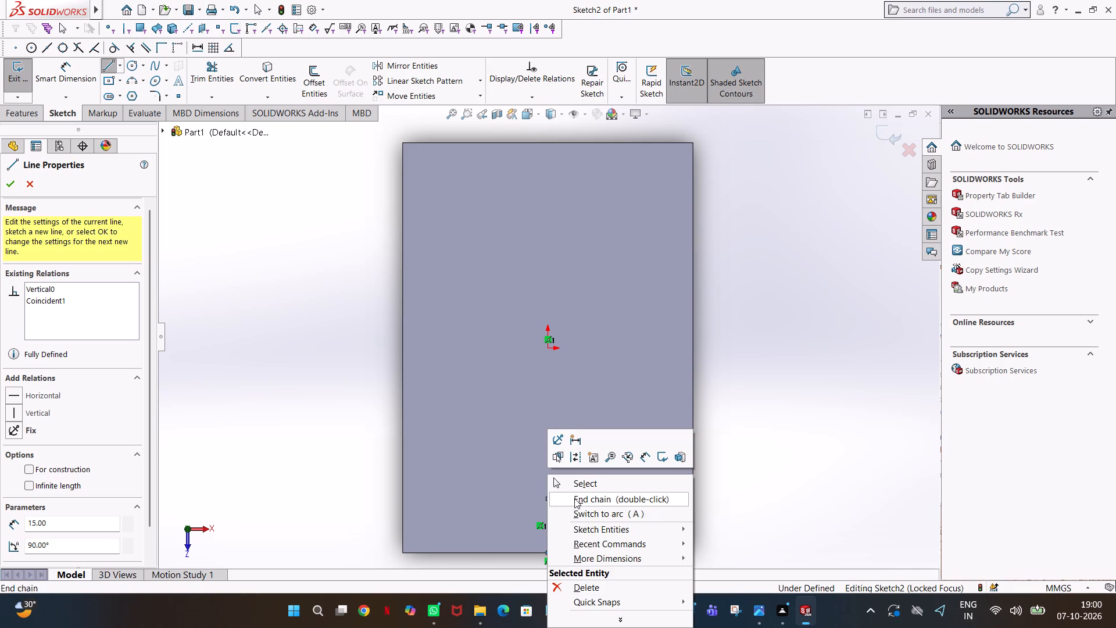
click(593, 488)
click(546, 510)
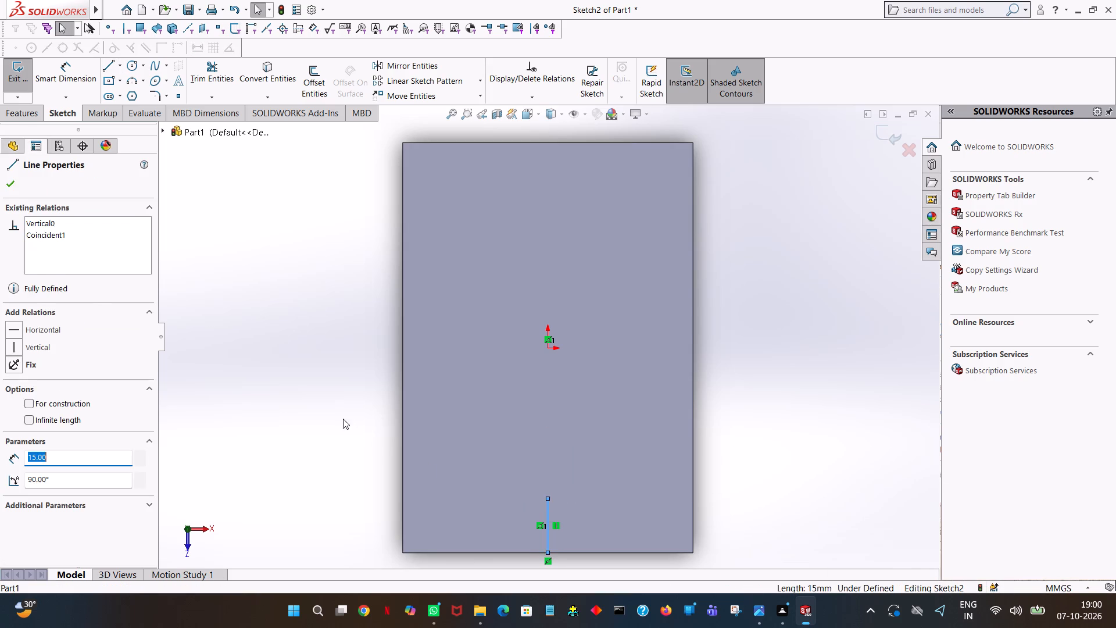
click(337, 415)
Sketch a circle of 15 mm radius centred on the inner end of the vertical line.
click(130, 65)
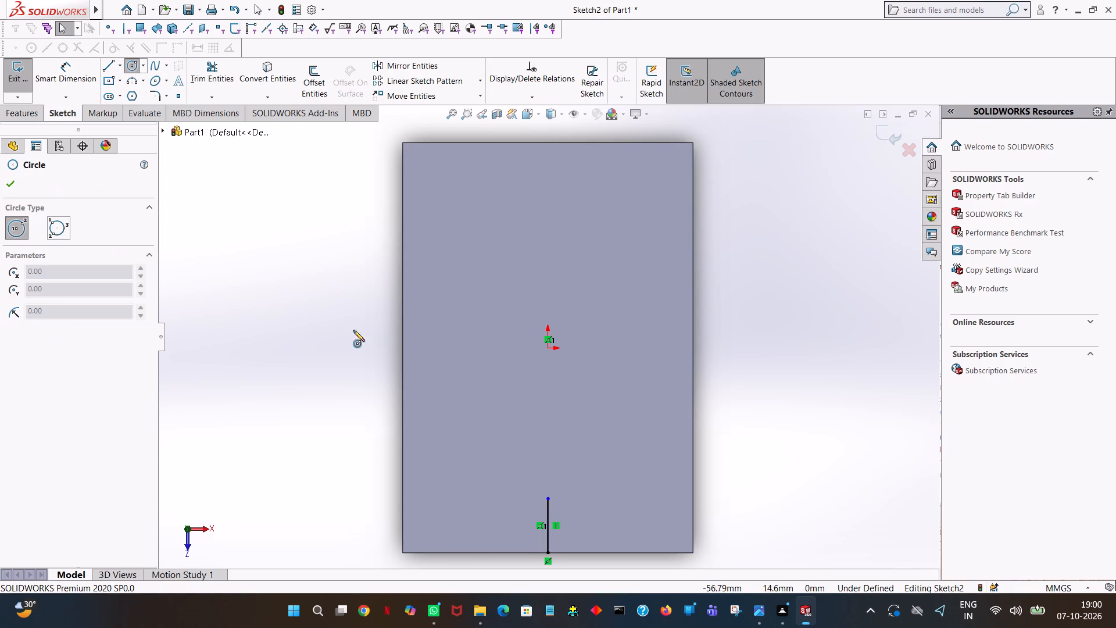
click(545, 500)
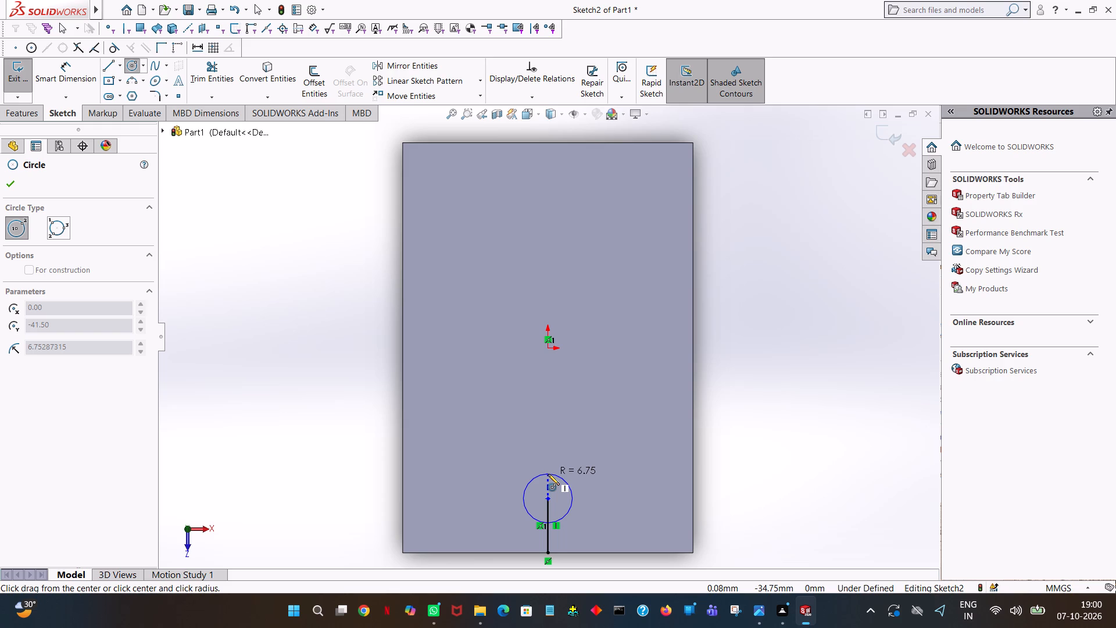
click(548, 474)
text(15)
key(Return)
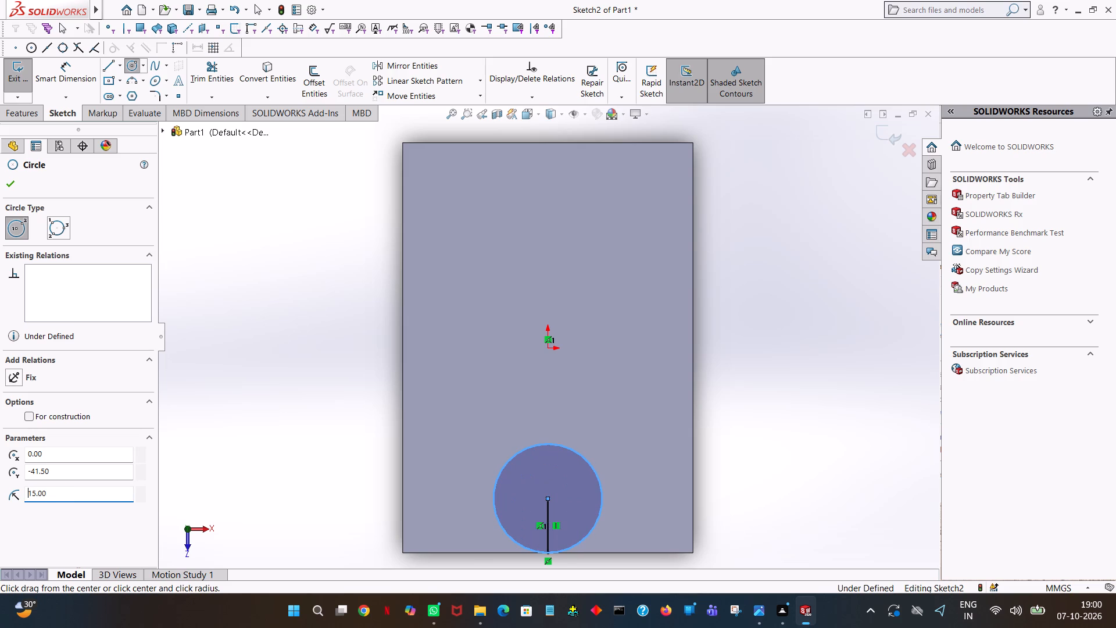
right_click(544, 472)
click(650, 485)
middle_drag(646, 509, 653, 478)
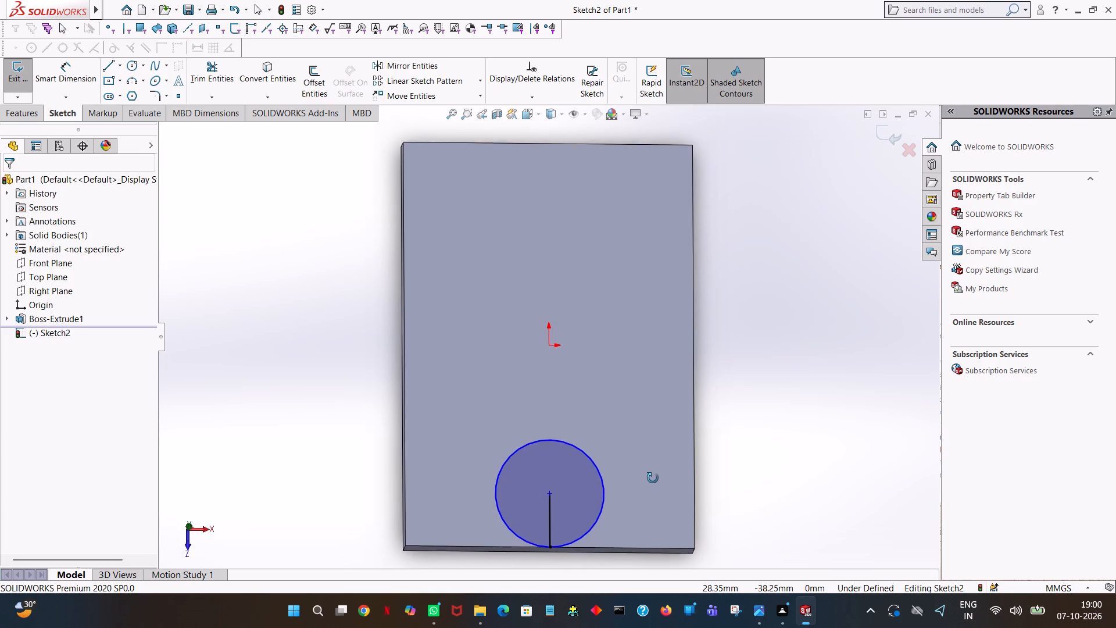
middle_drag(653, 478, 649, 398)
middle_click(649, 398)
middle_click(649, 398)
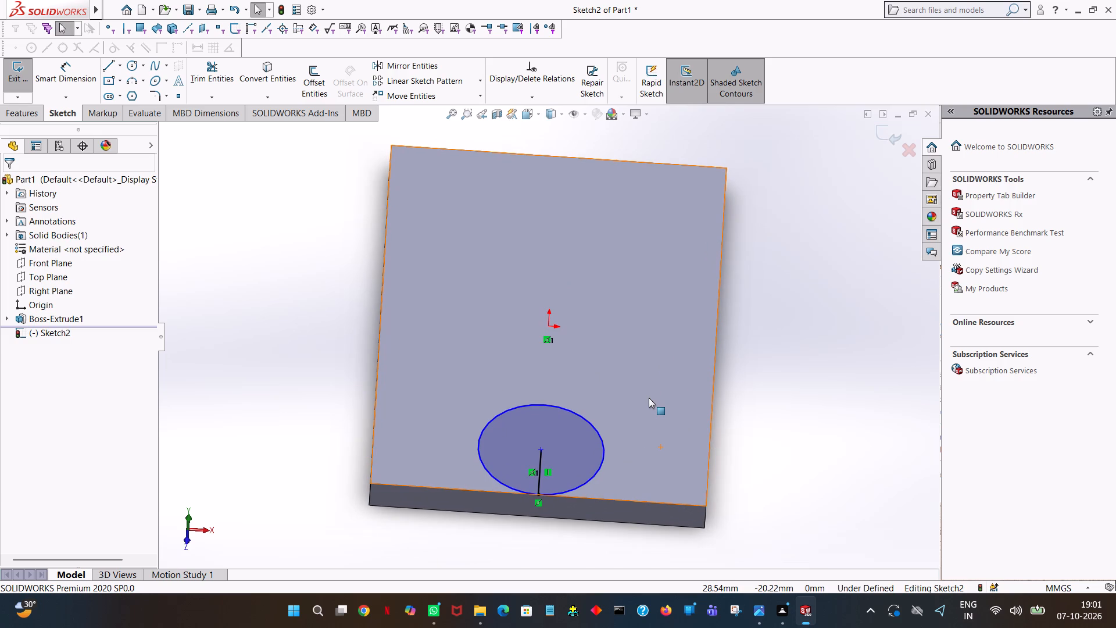
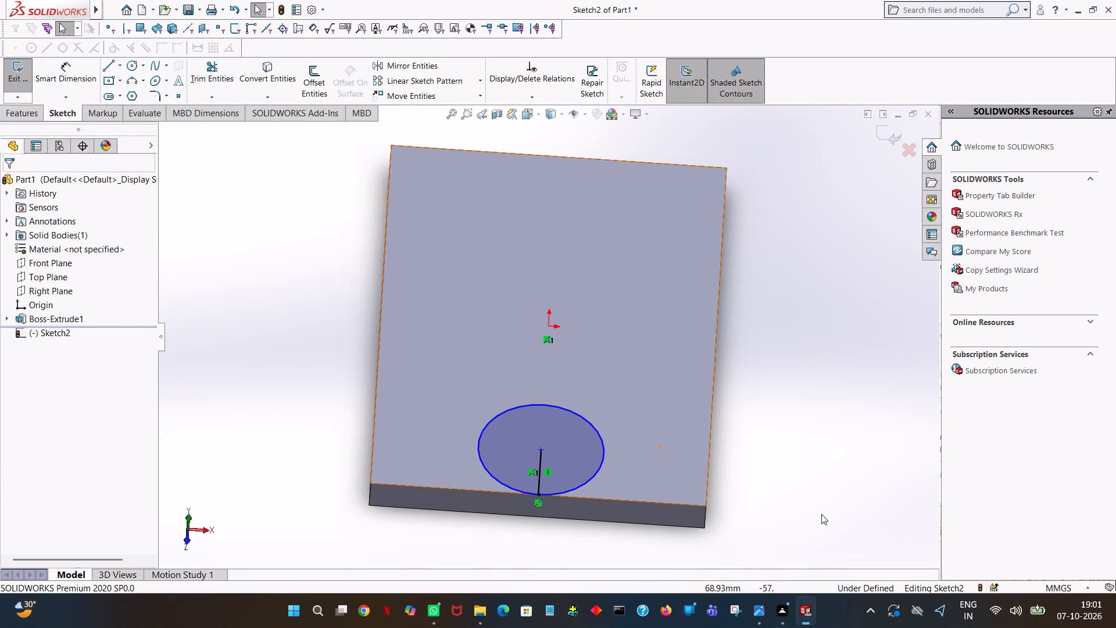
Sketch a vertical line 15+80 mm long from the middle of the plate's back short edge through the origin.
key(space)
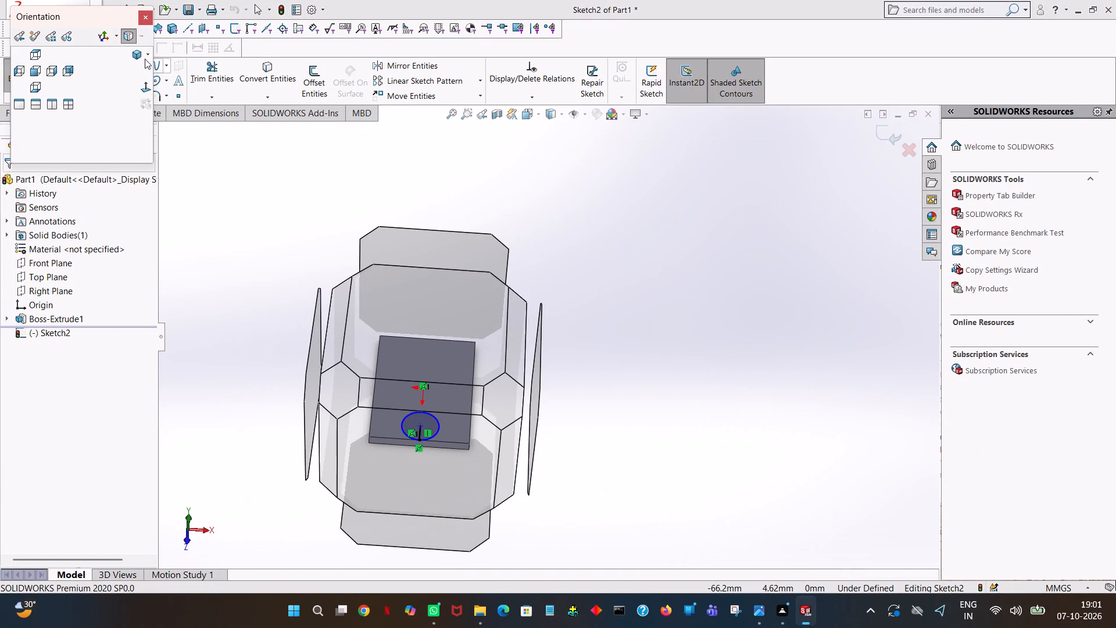
click(146, 83)
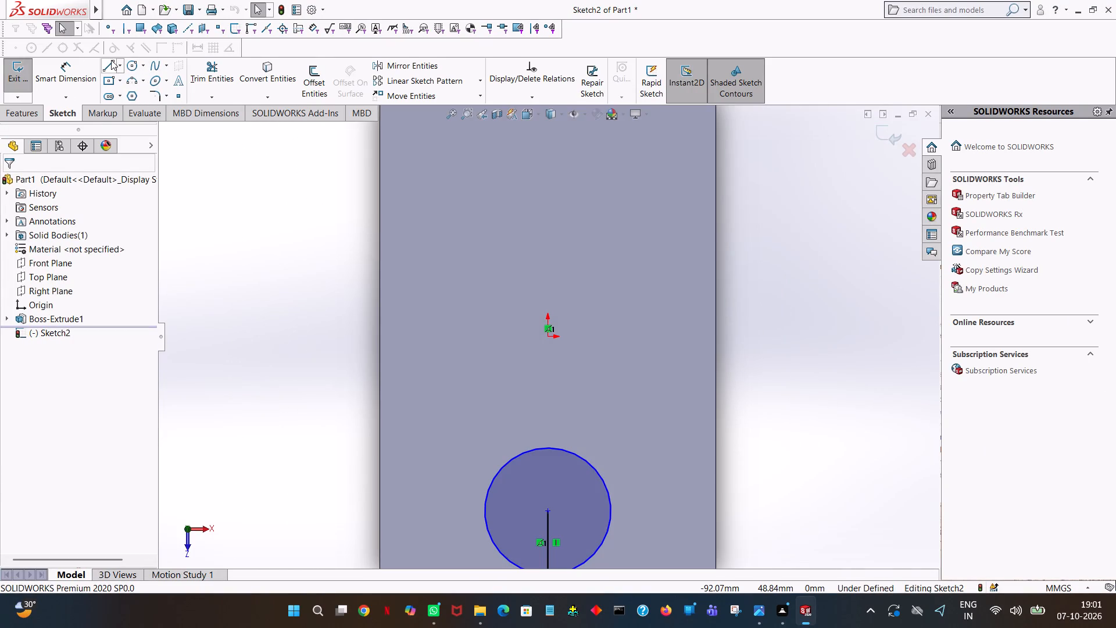
click(112, 60)
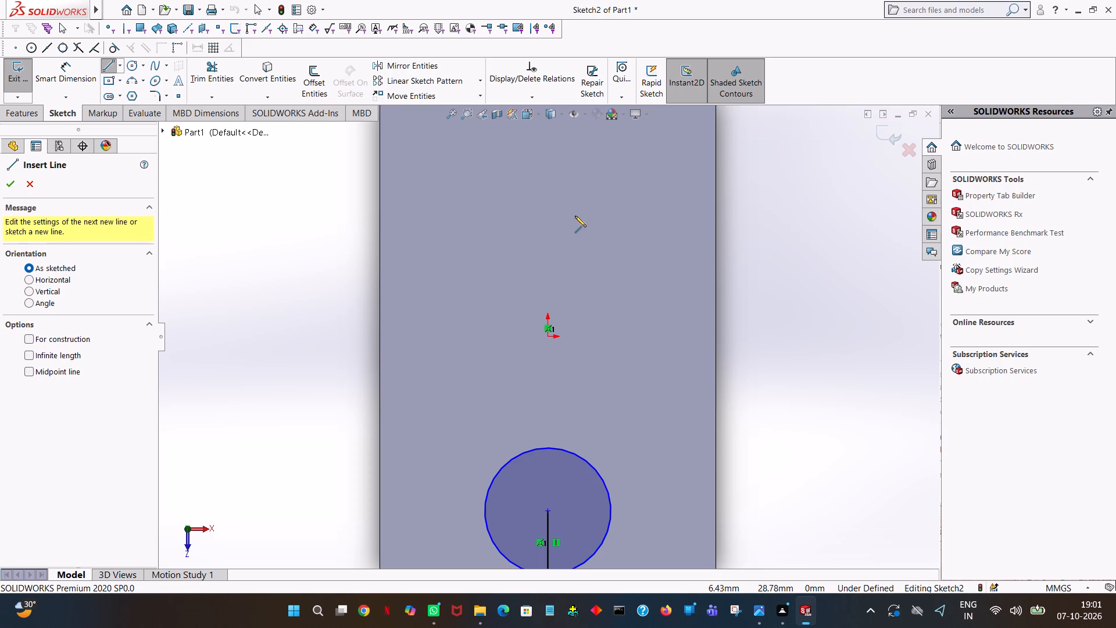
ctrl+middle_drag(575, 216, 578, 277)
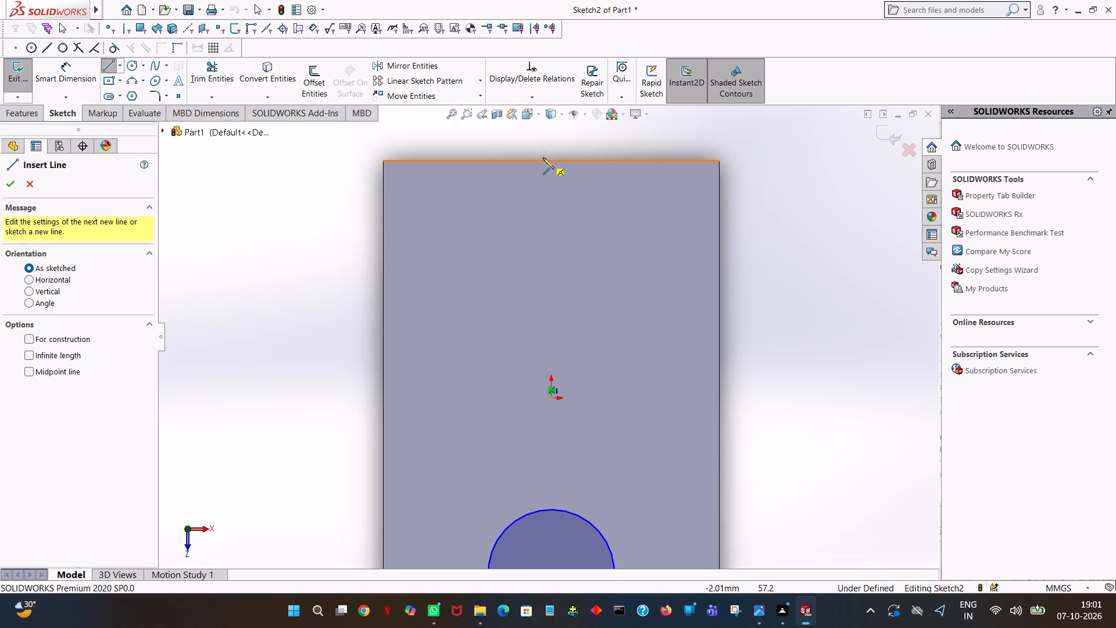
click(550, 160)
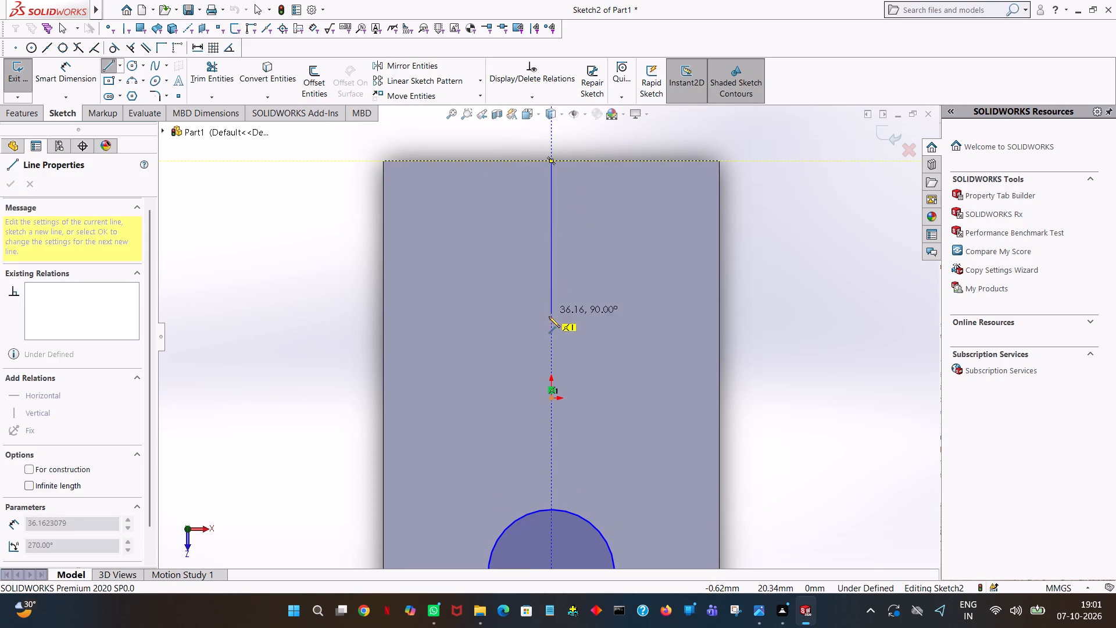
click(549, 344)
text(15+80)
key(Return)
right_click(549, 344)
click(592, 349)
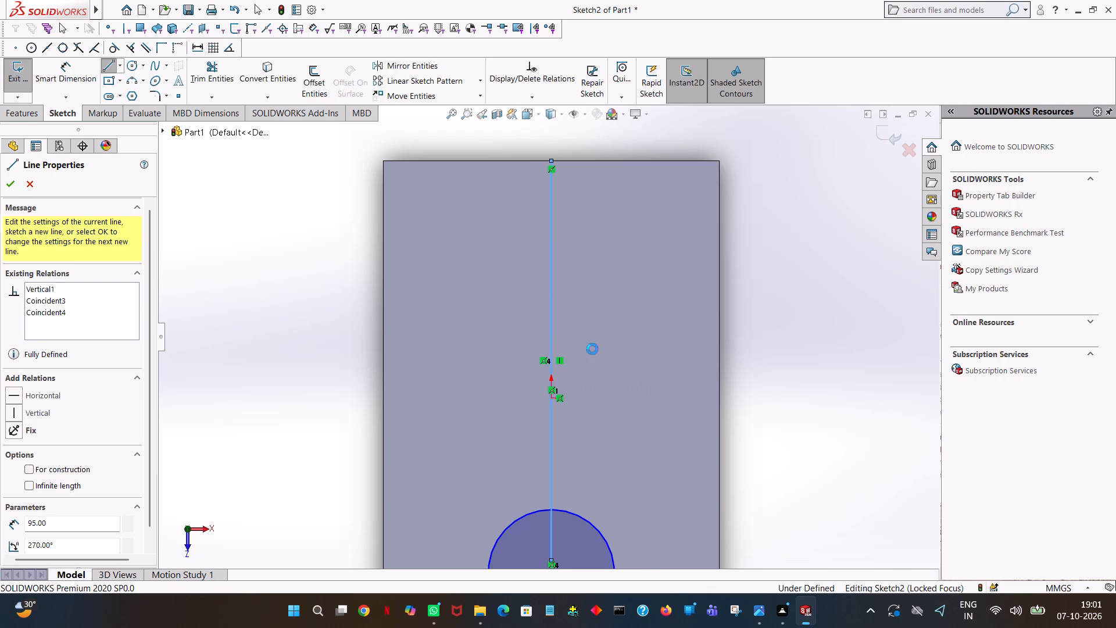
Trim away the 15 mm vertical line at the front short edge and the circle centred on it.
ctrl+middle_drag(602, 404, 613, 250)
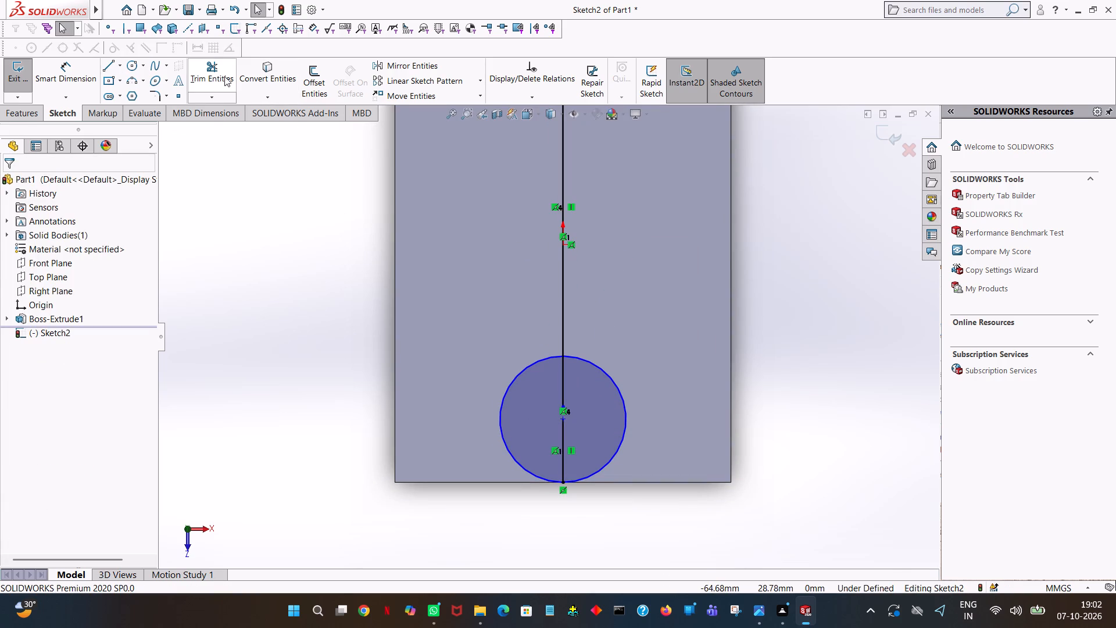
click(224, 76)
click(561, 451)
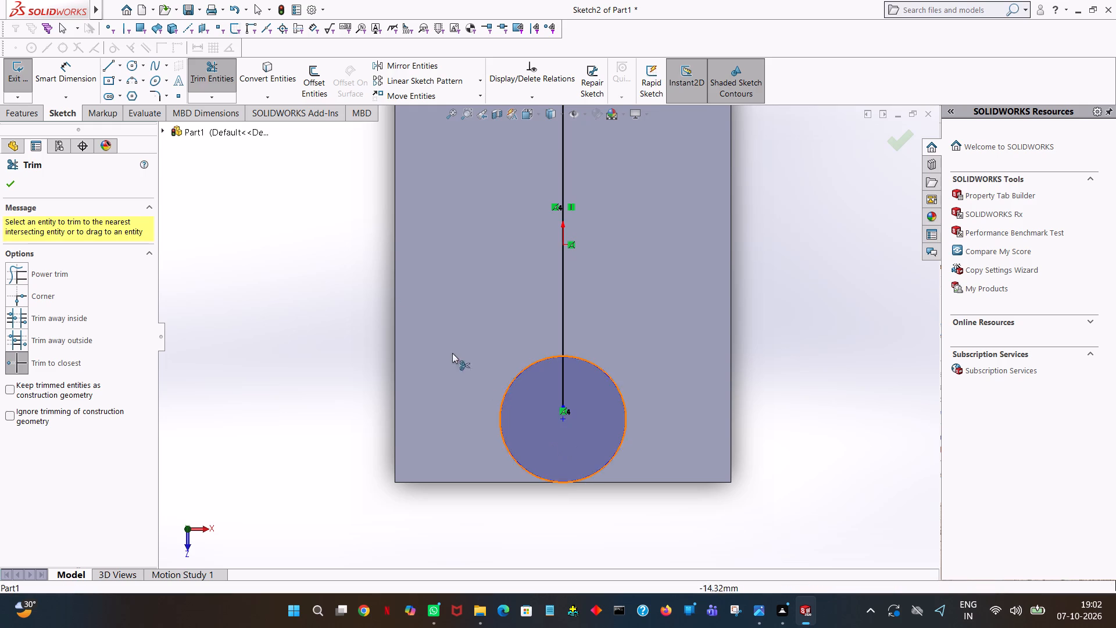
click(532, 363)
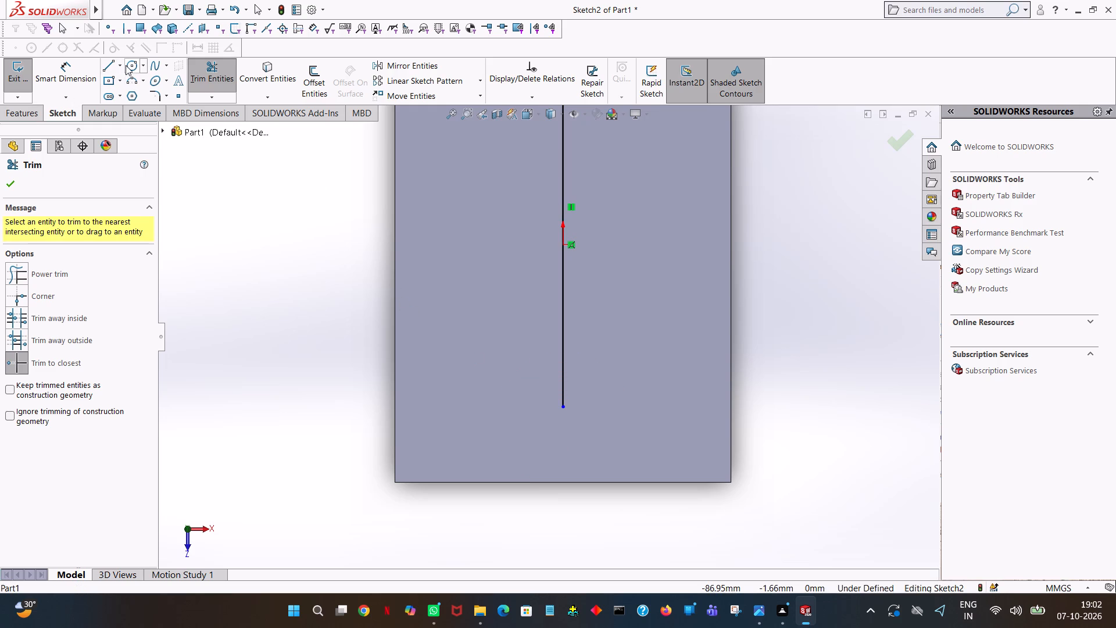
Sketch a circle of 15 mm radius centred on the front end of the long vertical line.
click(127, 67)
click(566, 409)
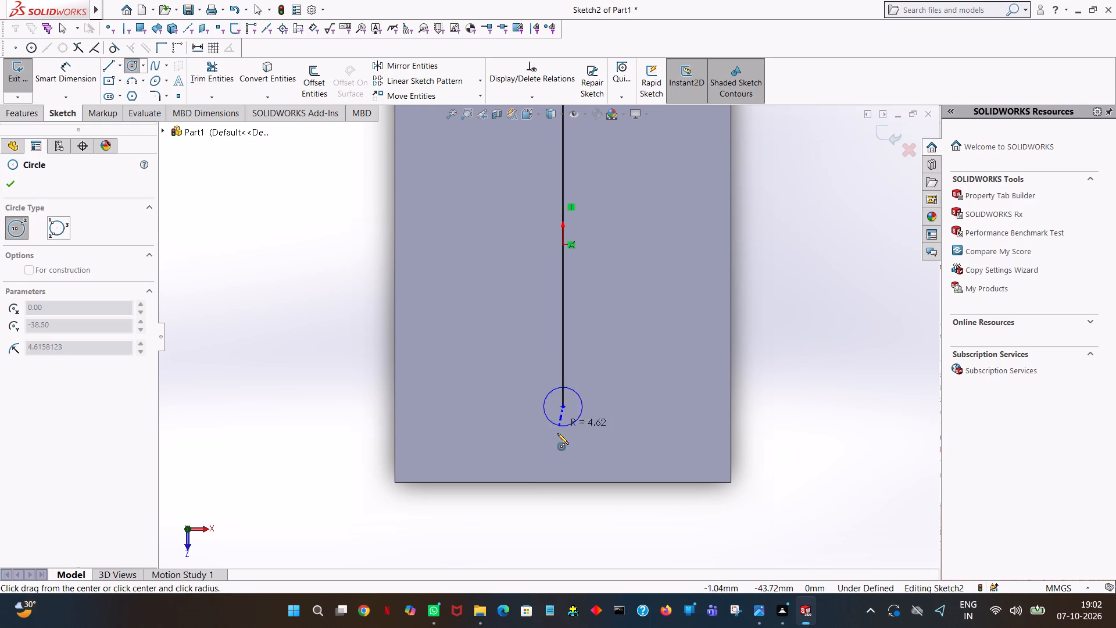
click(556, 440)
text(15)
key(Return)
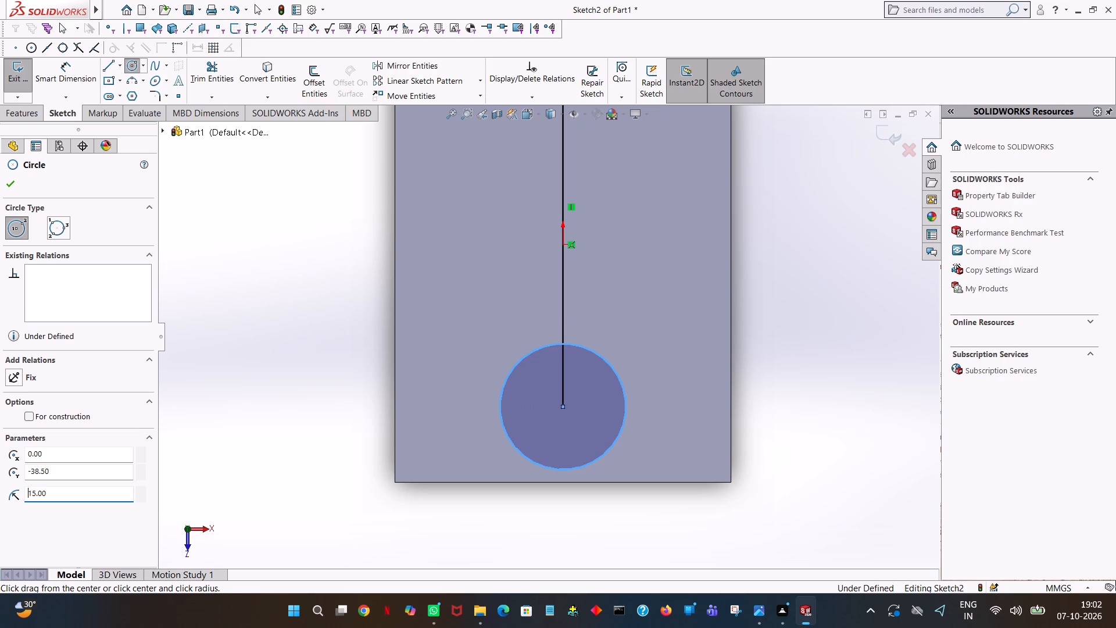
right_click(556, 440)
click(585, 449)
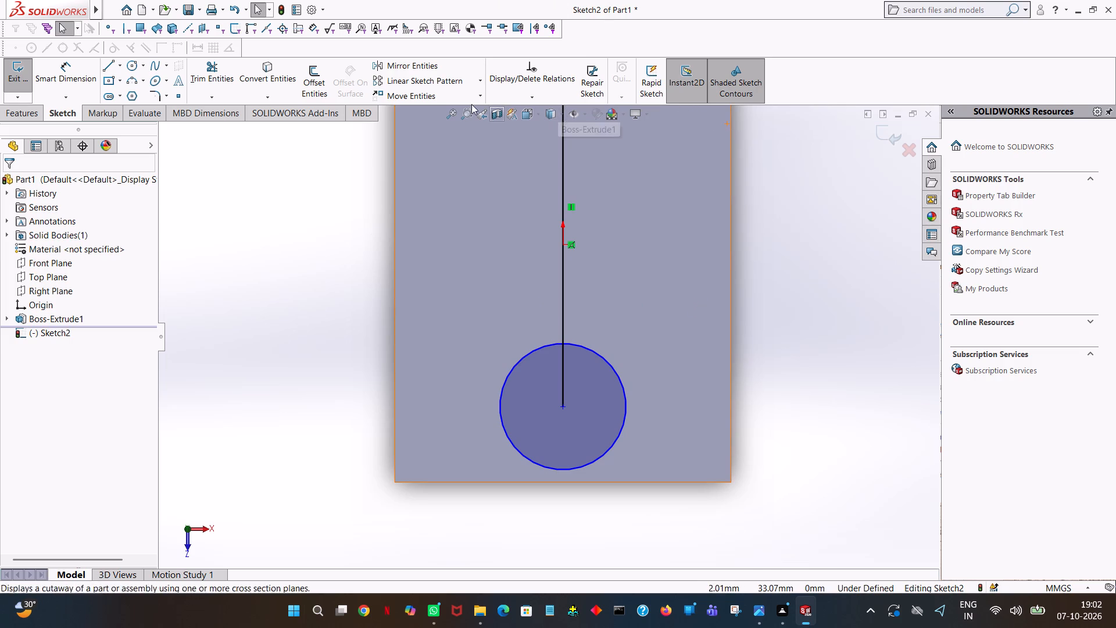
Trim away the whole long vertical line, both outside and inside the circle.
click(453, 120)
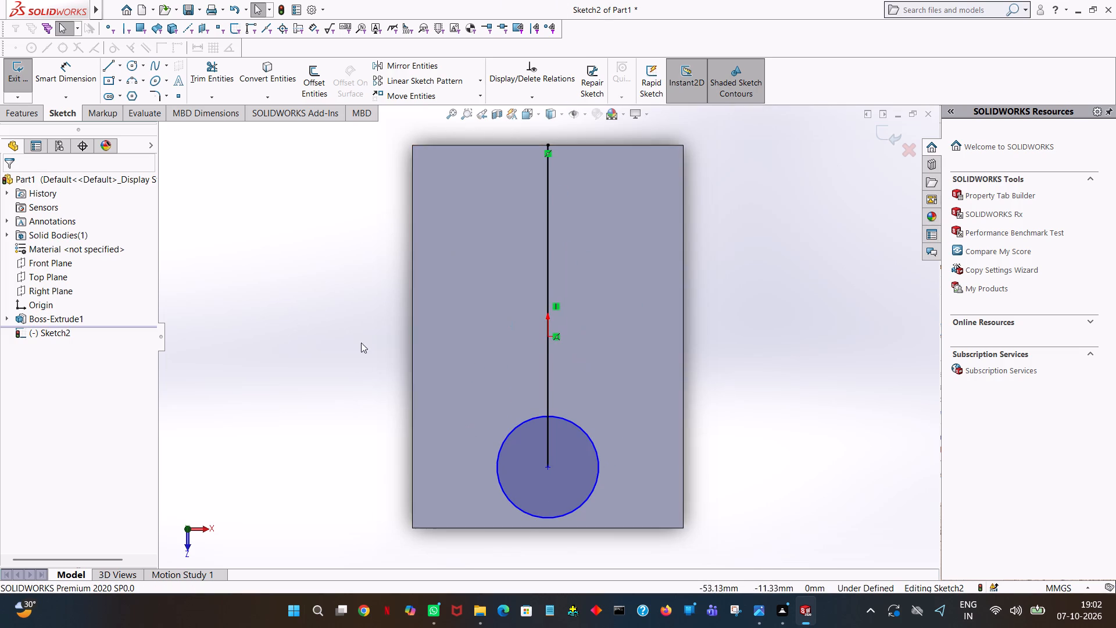
click(211, 83)
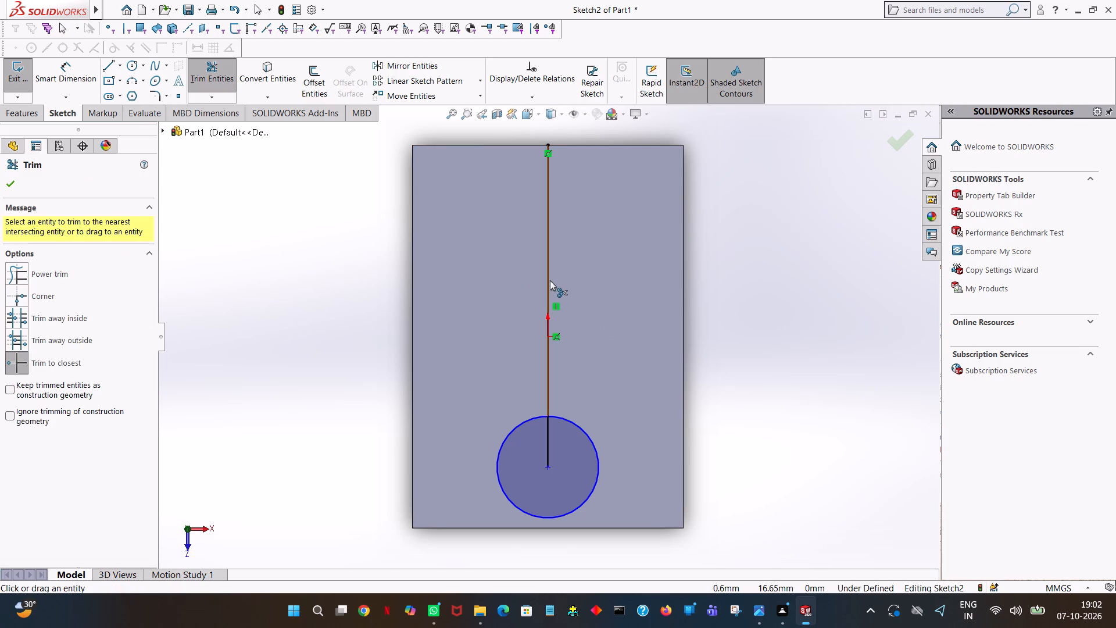
click(550, 280)
click(548, 459)
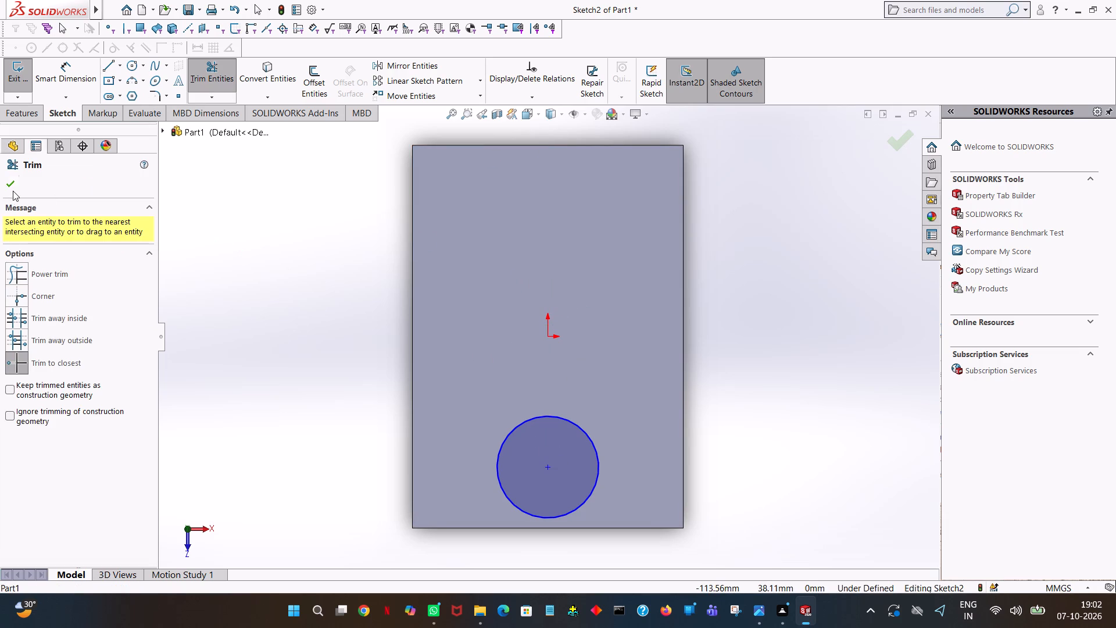
click(10, 186)
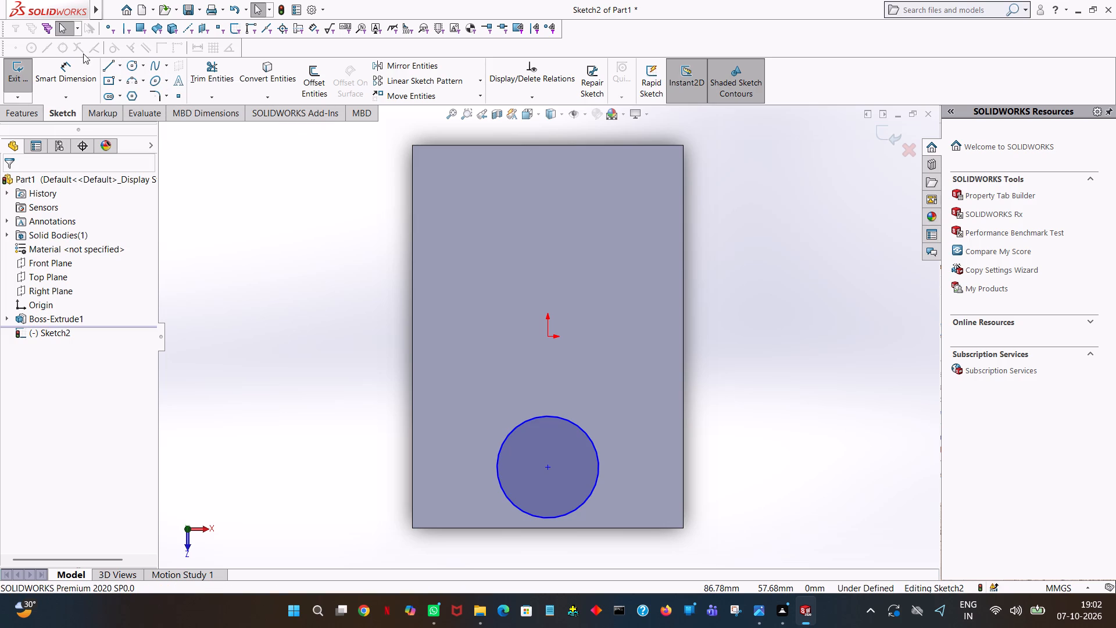
Sketch a horizontal line from the origin in the positive X direction and set its length to 45/2 mm.
click(106, 63)
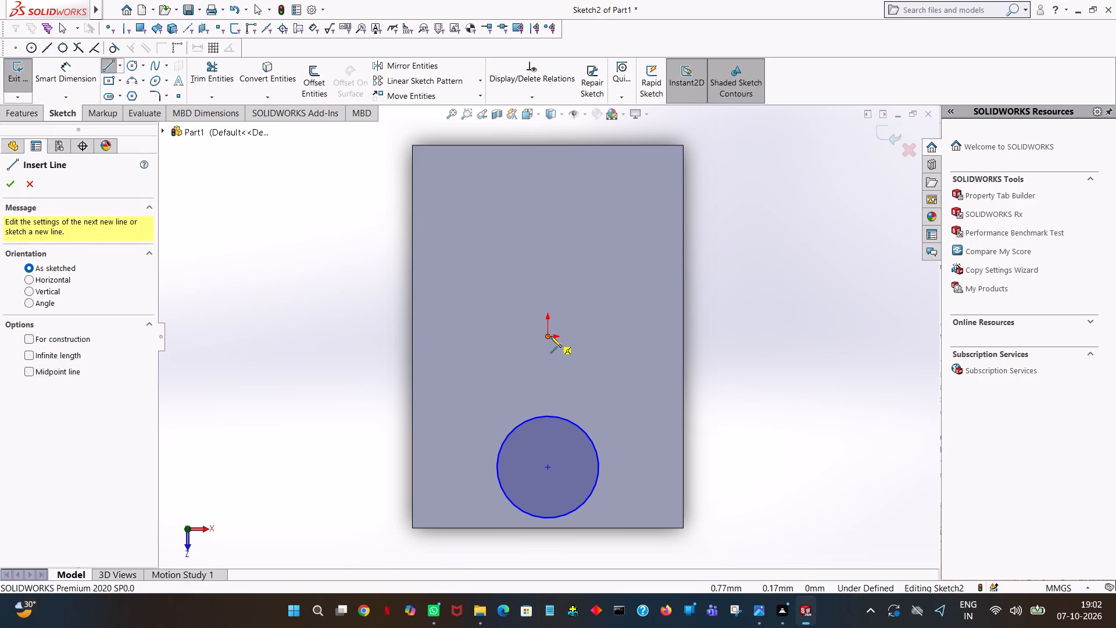
click(550, 336)
click(620, 337)
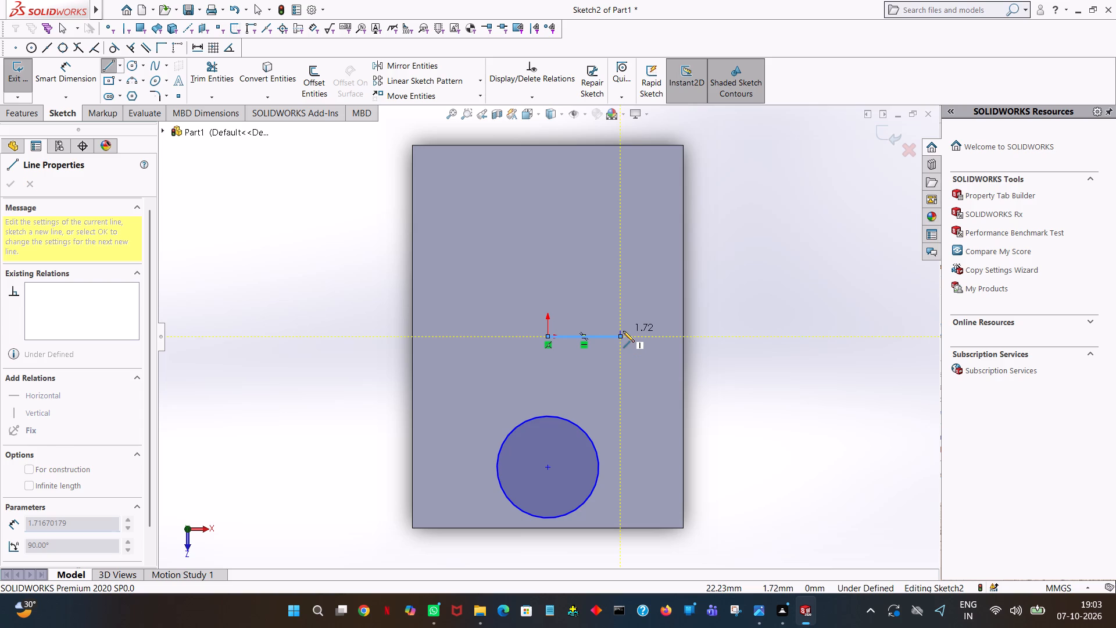
text(45)
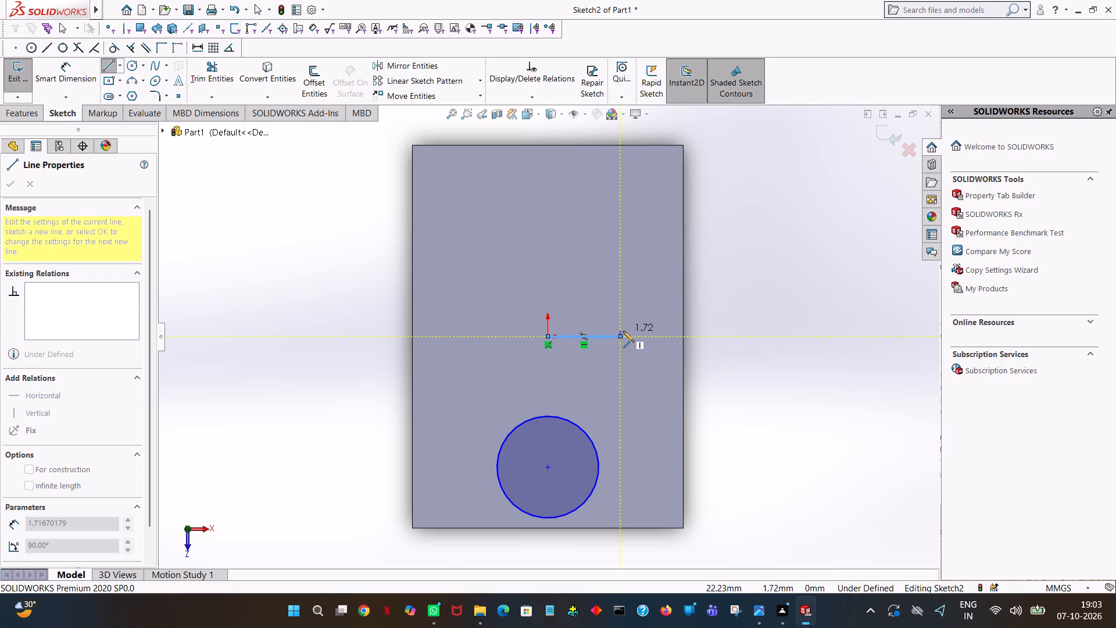
right_click(623, 331)
click(663, 342)
click(602, 337)
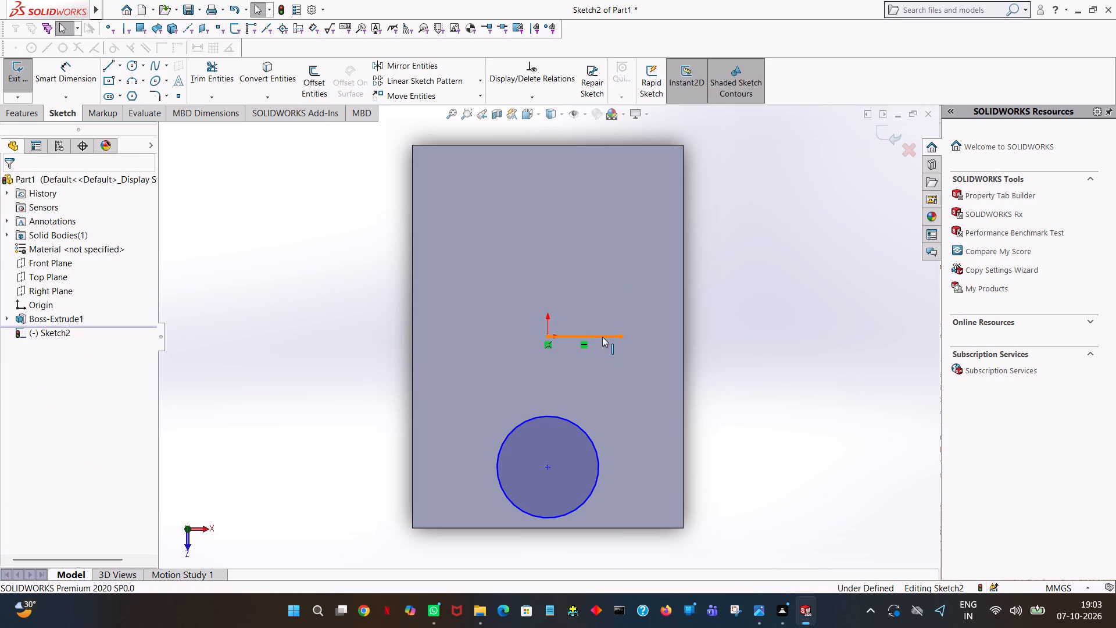
text(45/2)
key(Return)
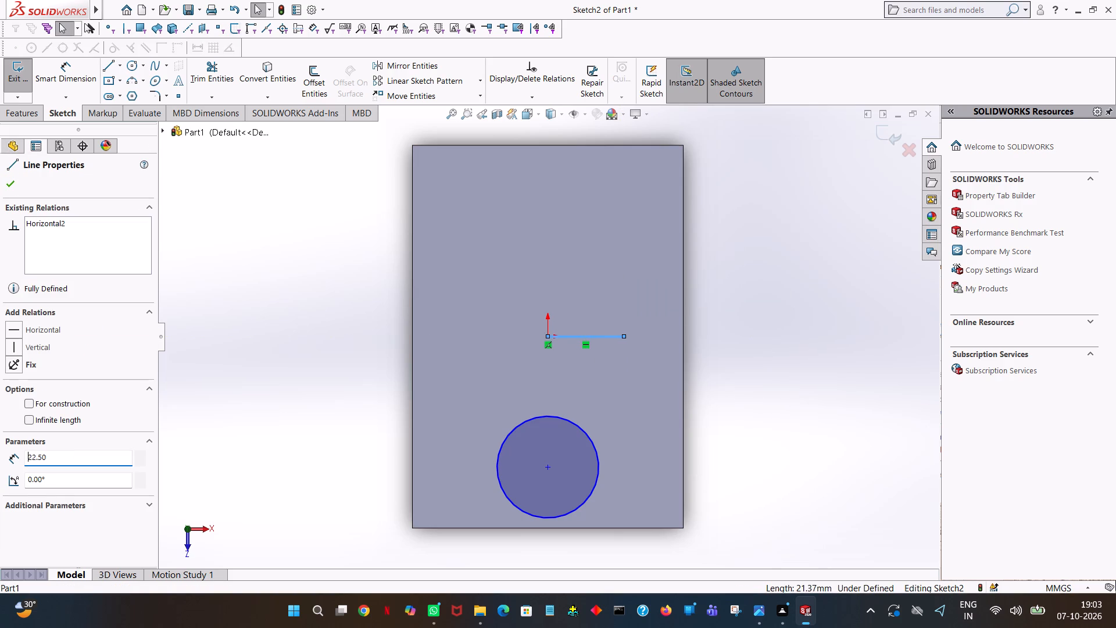
right_click(602, 337)
click(757, 218)
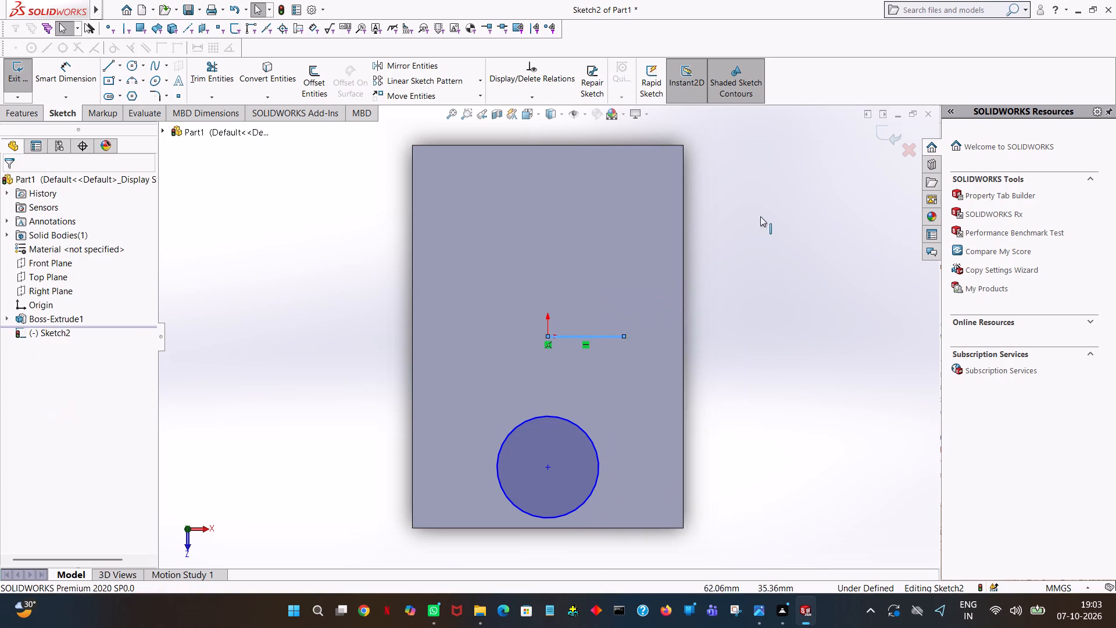
Sketch a circle of 15 mm radius centred on the outer end of the horizontal line.
click(134, 64)
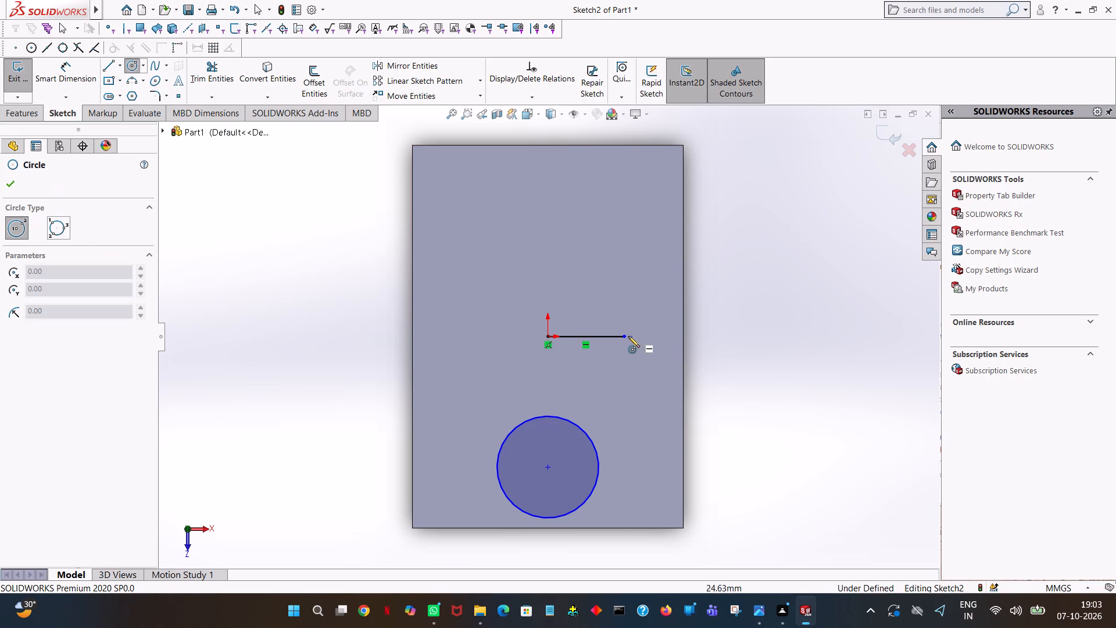
click(623, 338)
click(639, 306)
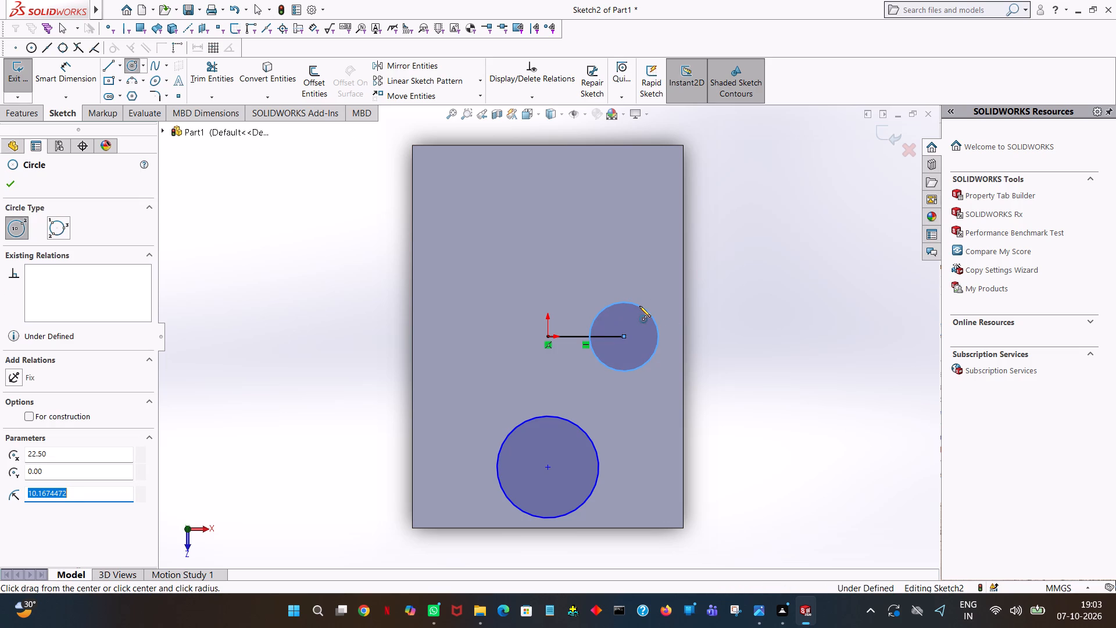
text(15)
key(Return)
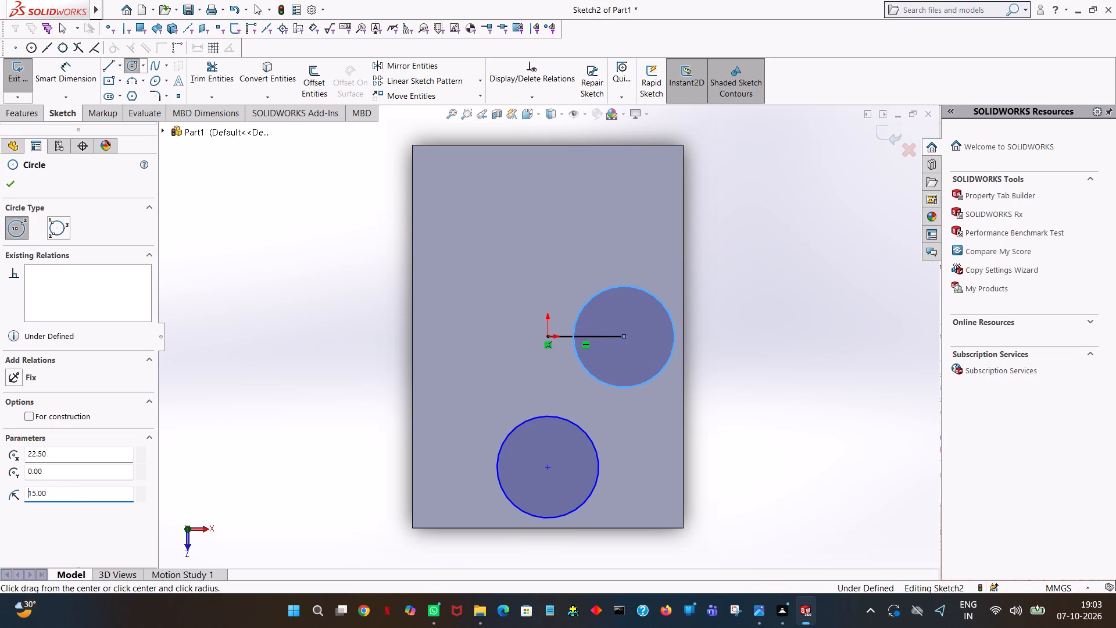
click(278, 172)
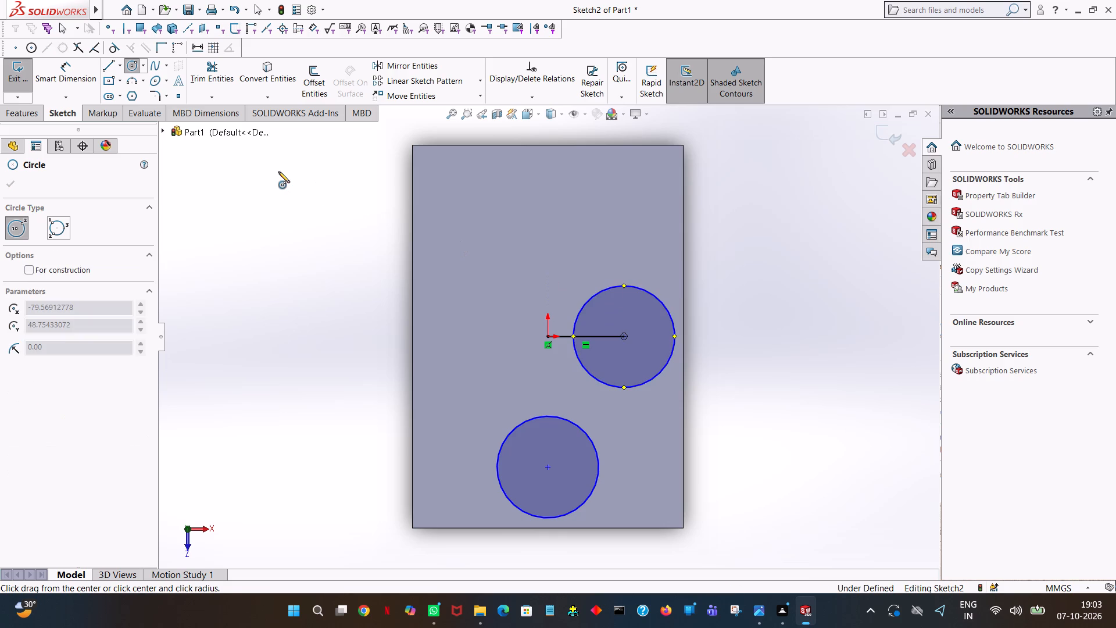
right_click(278, 172)
click(299, 179)
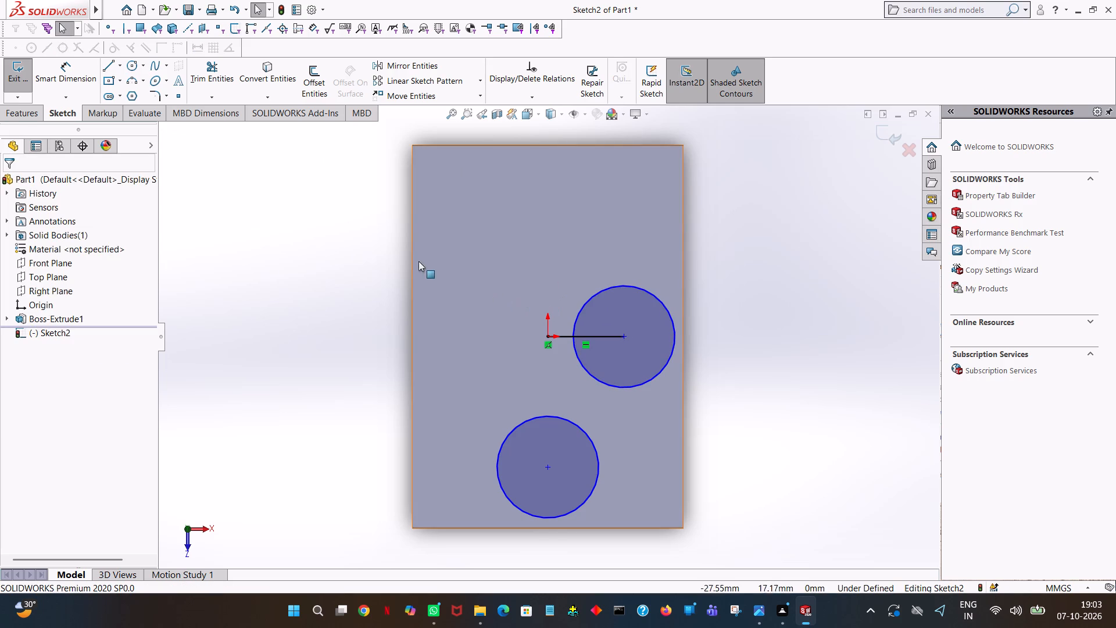
Sketch a horizontal line 45/2 mm long from the origin in the negative X direction.
click(103, 66)
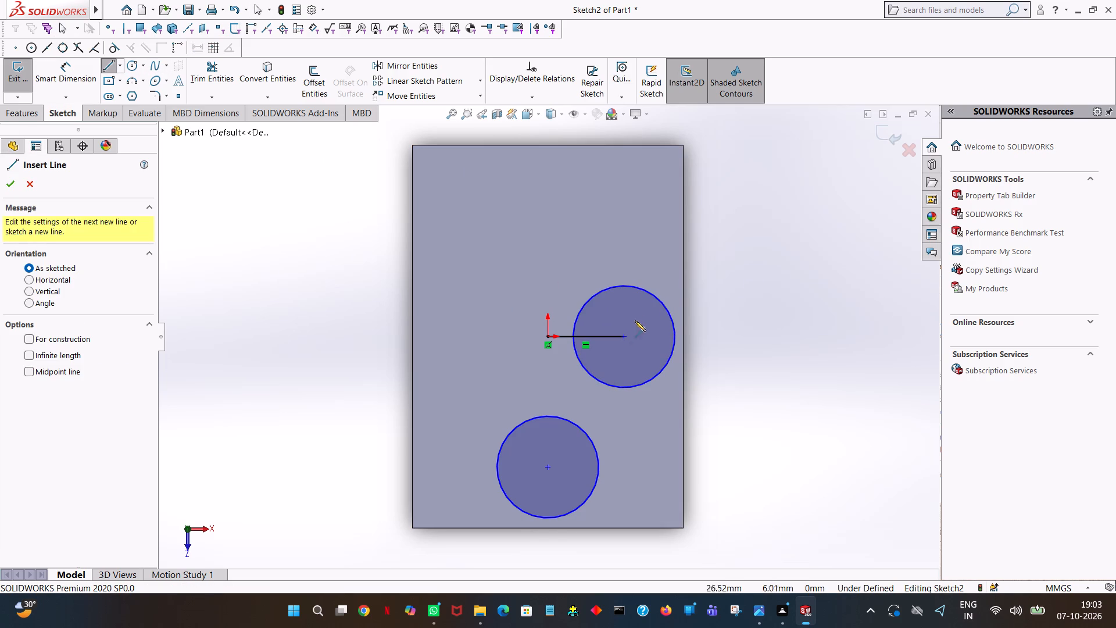
click(547, 335)
click(420, 339)
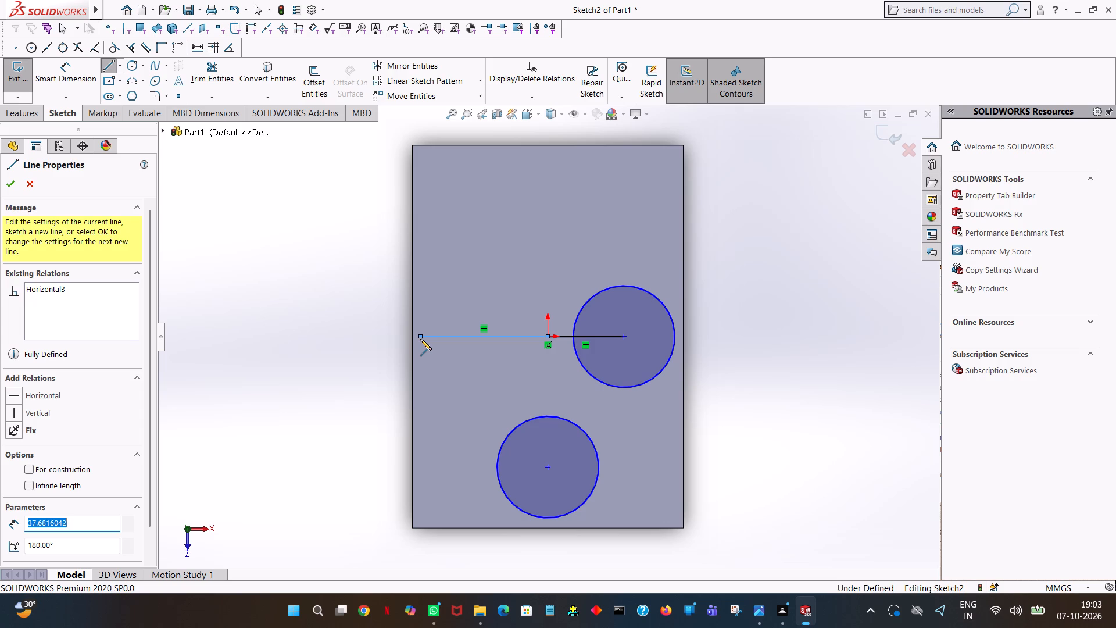
text(45/2)
key(Return)
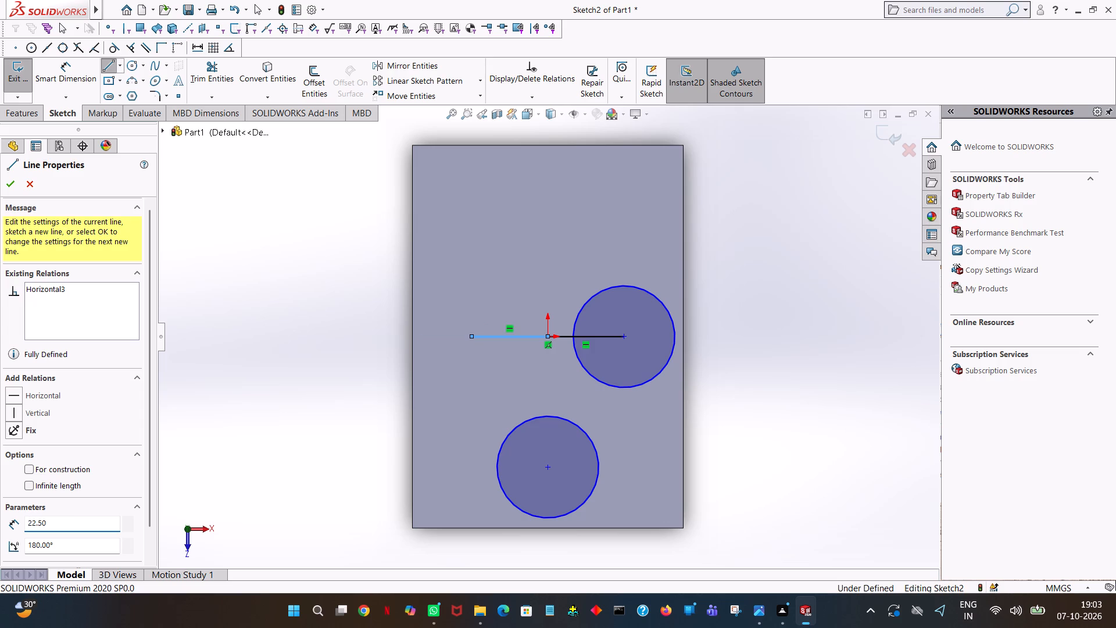
right_click(392, 313)
click(423, 321)
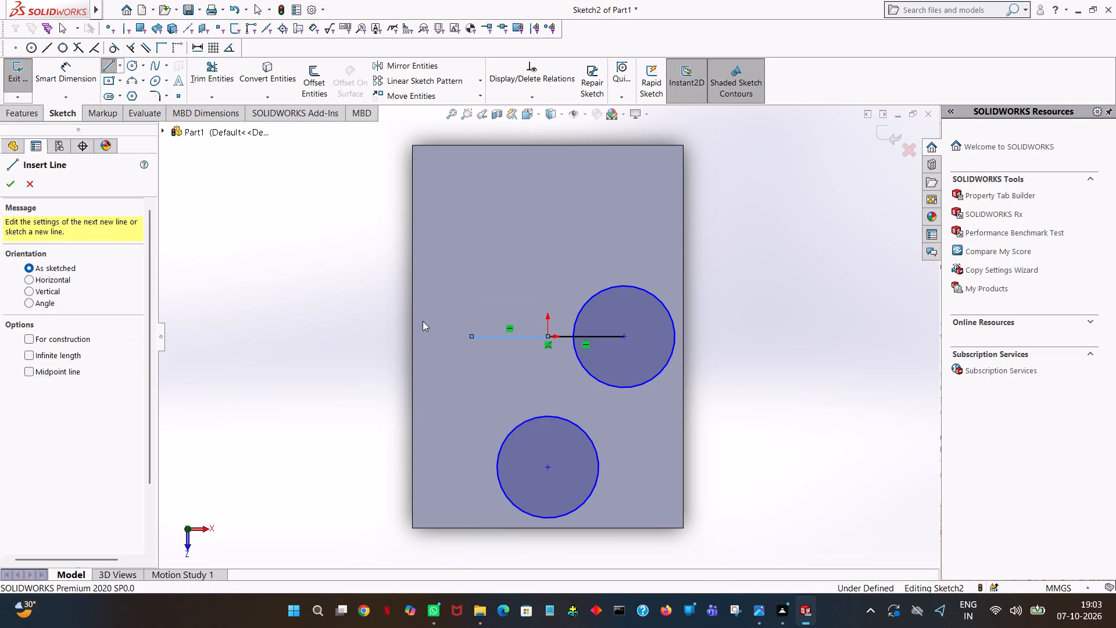
click(343, 269)
Sketch a circle of 15 mm radius centred on the outer end of the negative-X horizontal line.
click(119, 62)
click(130, 63)
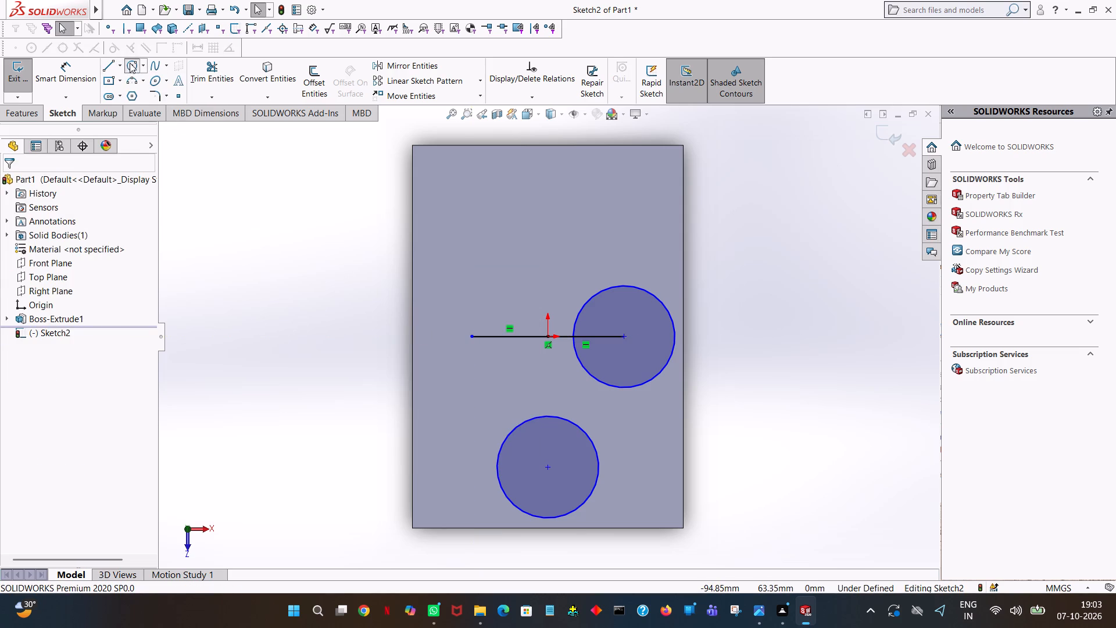
click(471, 338)
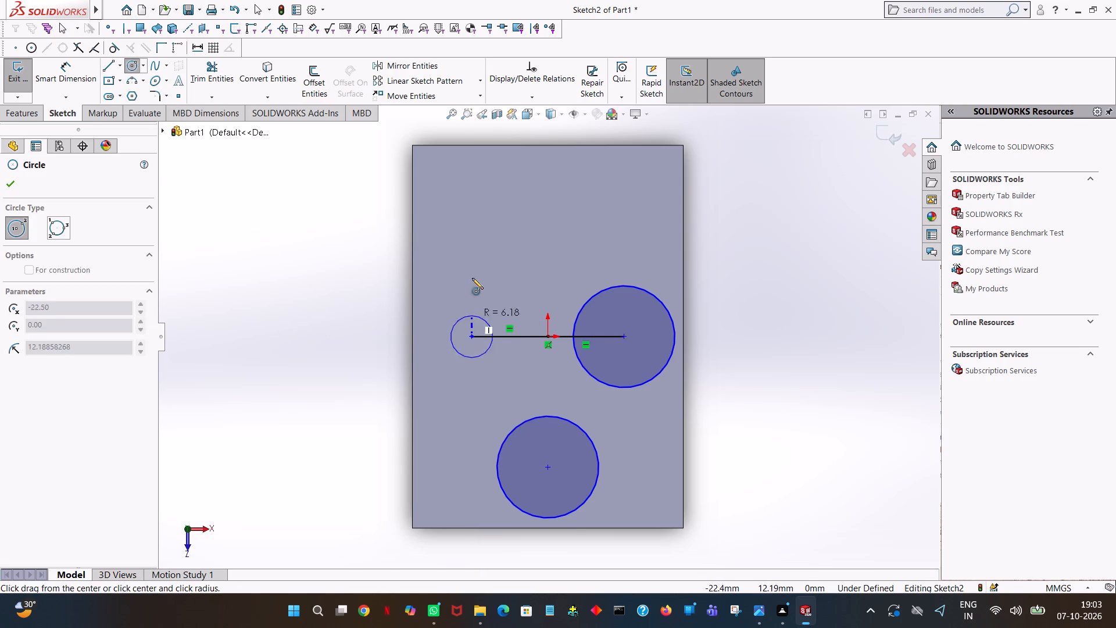
click(472, 277)
text(15)
key(Return)
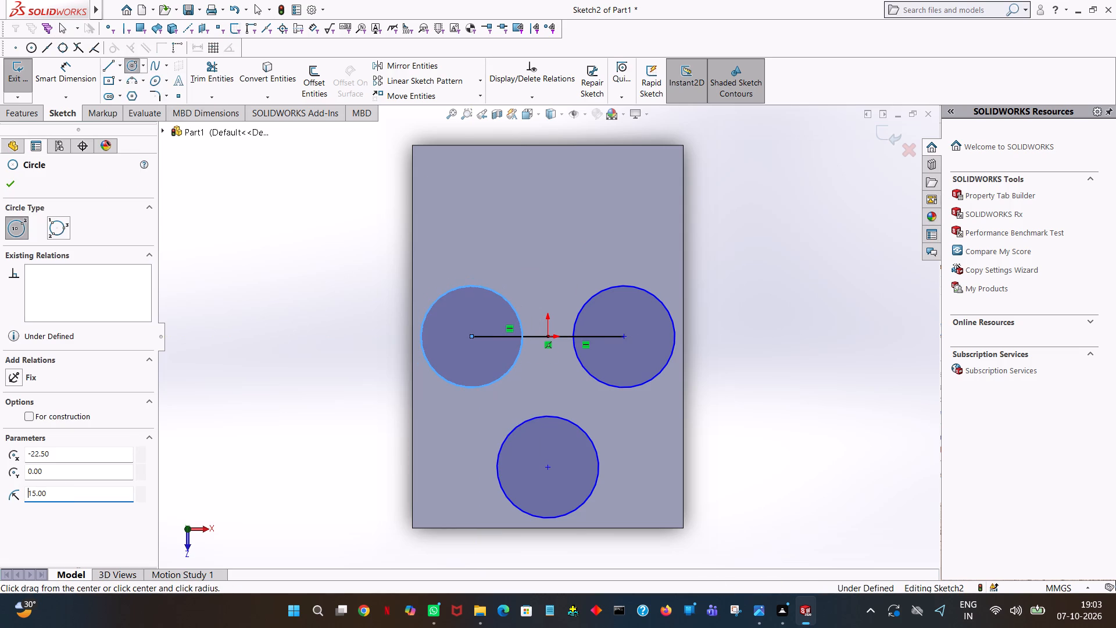
click(9, 185)
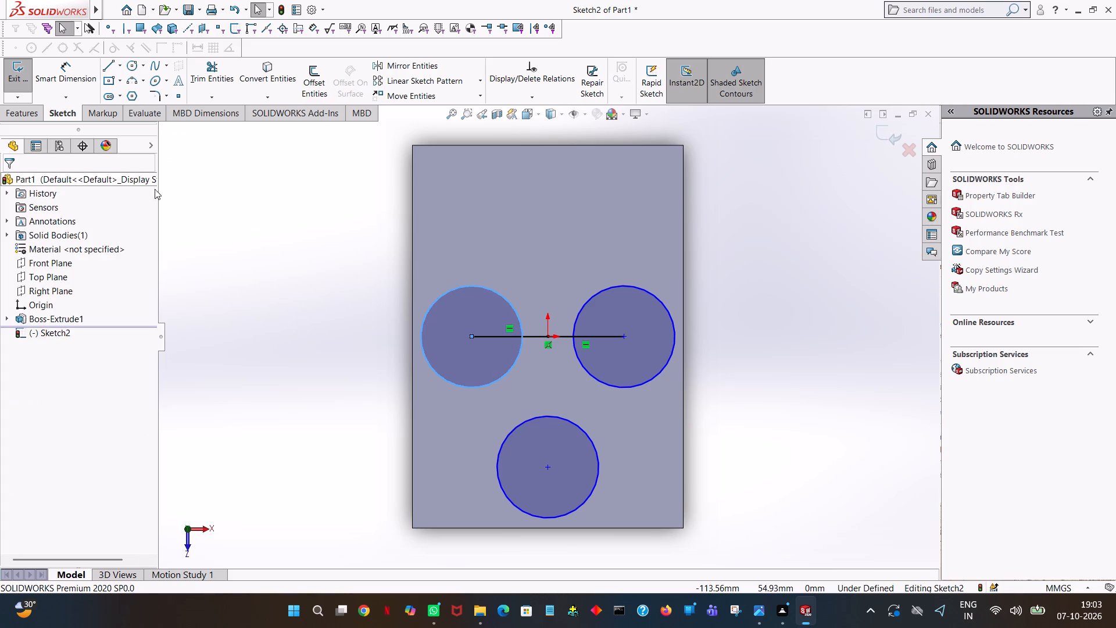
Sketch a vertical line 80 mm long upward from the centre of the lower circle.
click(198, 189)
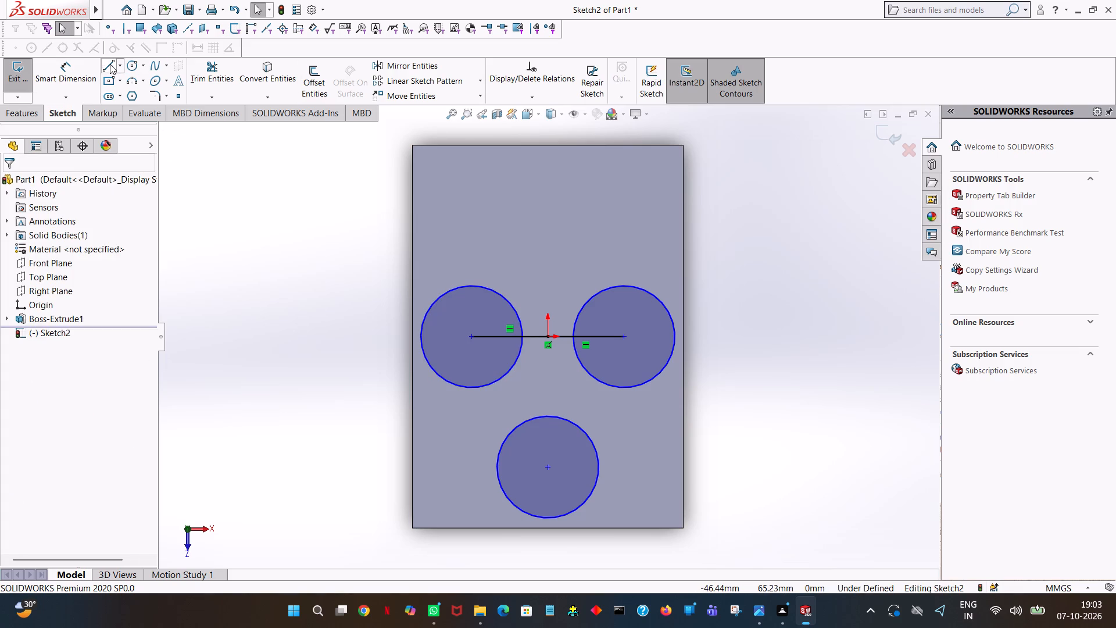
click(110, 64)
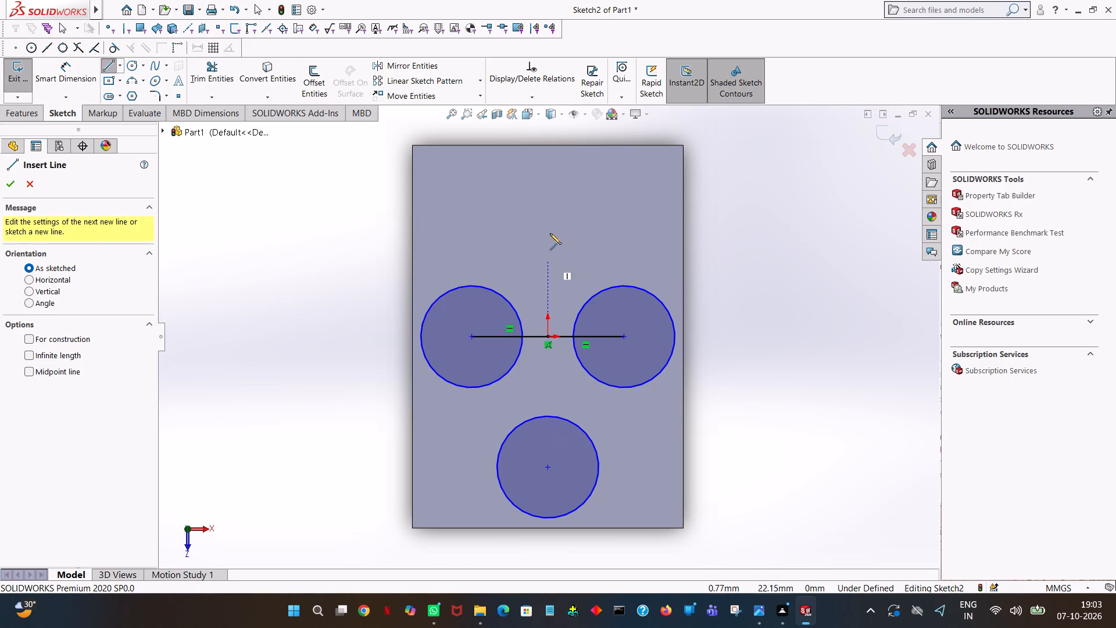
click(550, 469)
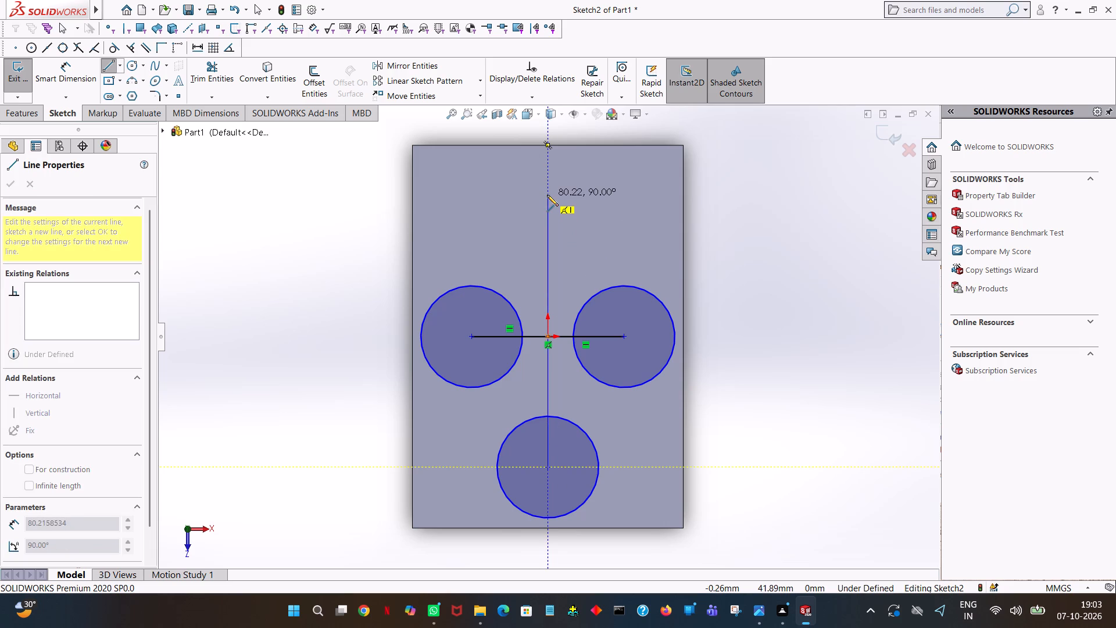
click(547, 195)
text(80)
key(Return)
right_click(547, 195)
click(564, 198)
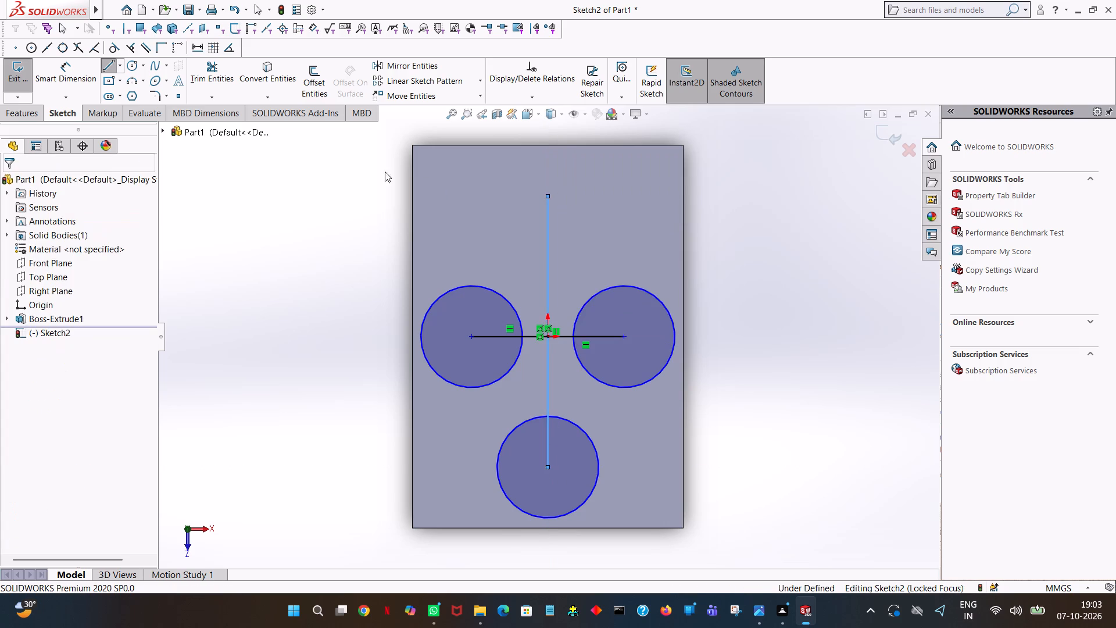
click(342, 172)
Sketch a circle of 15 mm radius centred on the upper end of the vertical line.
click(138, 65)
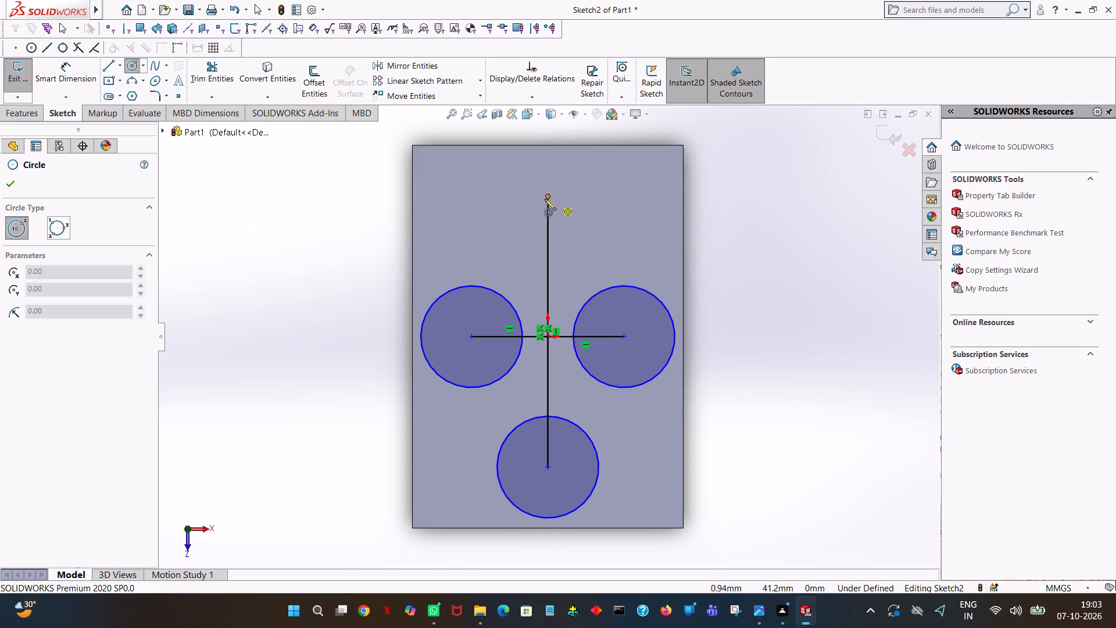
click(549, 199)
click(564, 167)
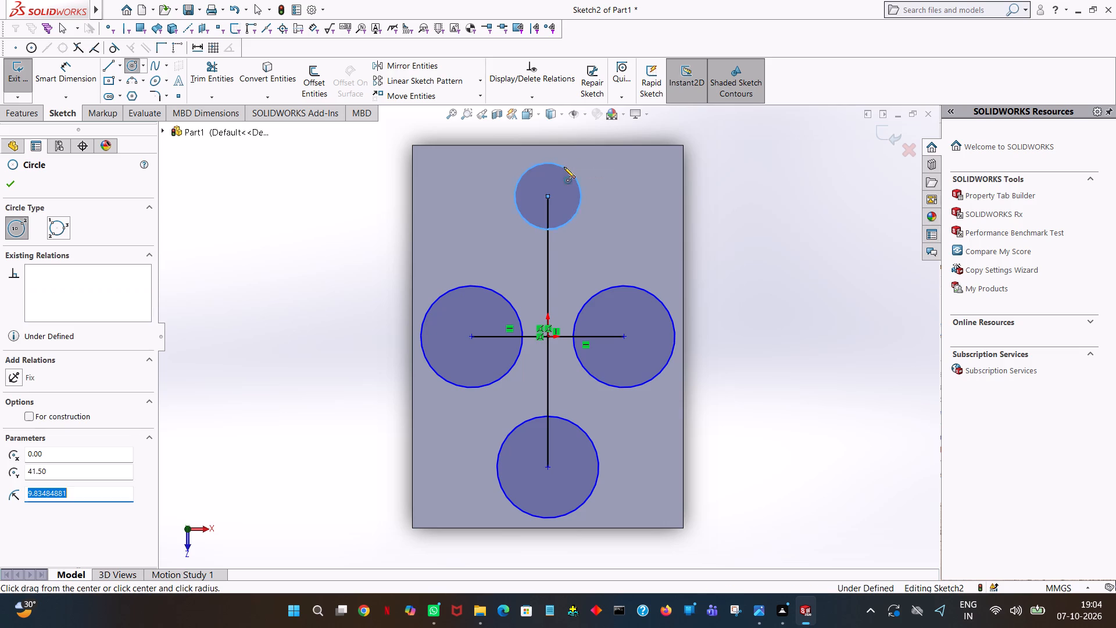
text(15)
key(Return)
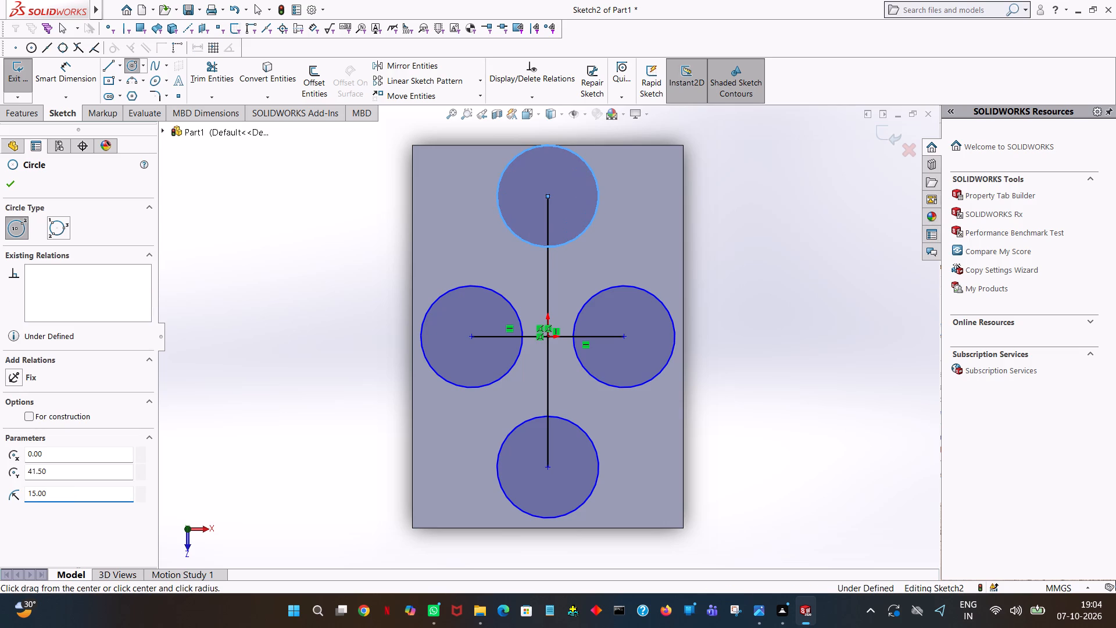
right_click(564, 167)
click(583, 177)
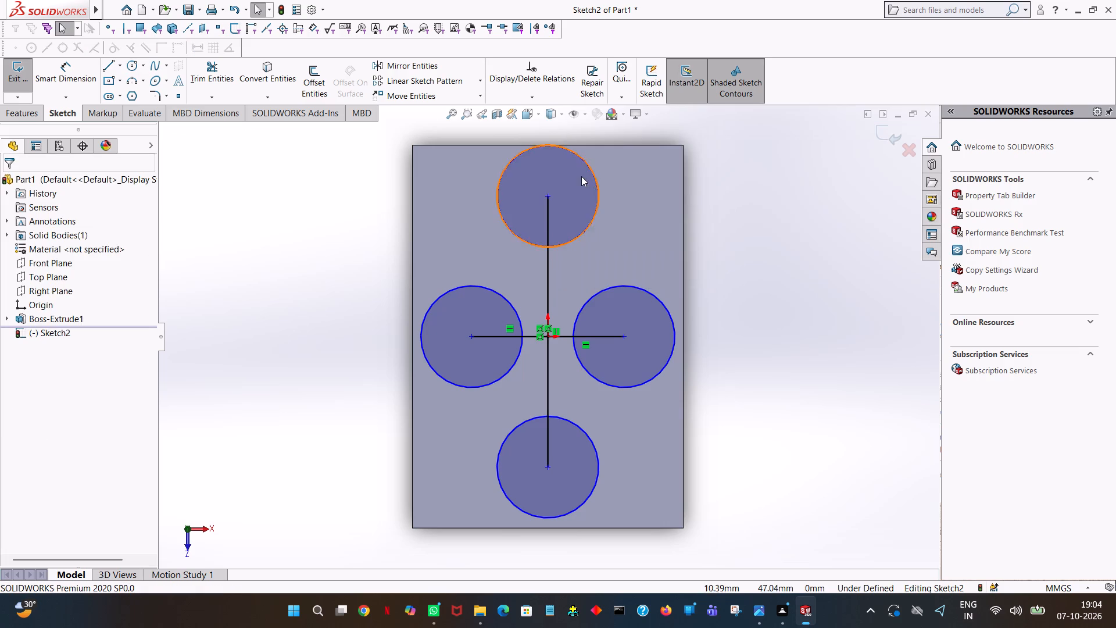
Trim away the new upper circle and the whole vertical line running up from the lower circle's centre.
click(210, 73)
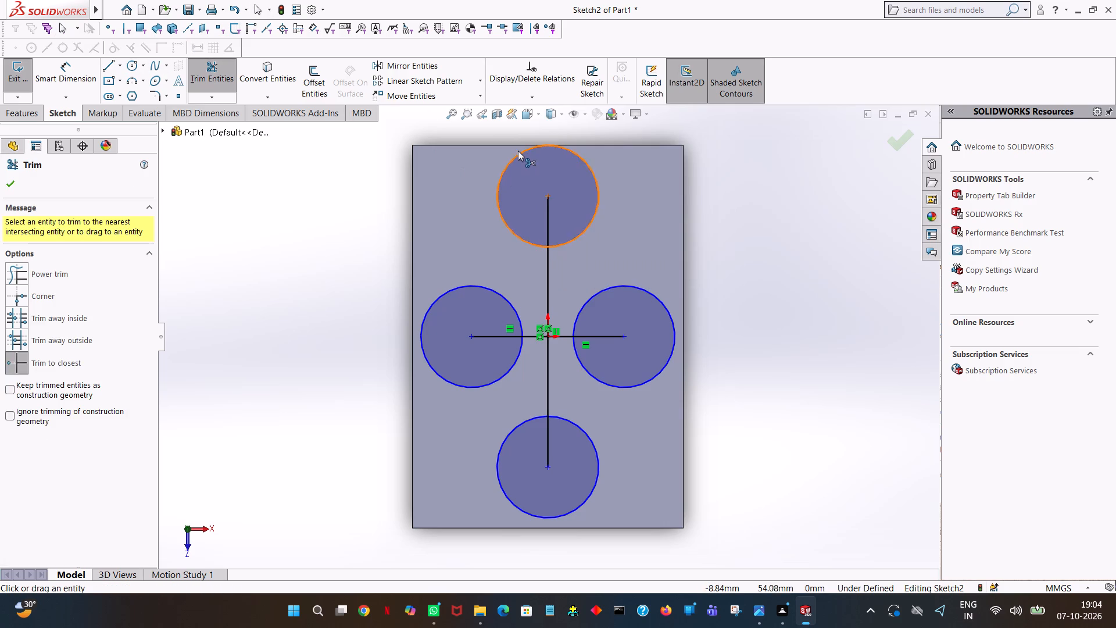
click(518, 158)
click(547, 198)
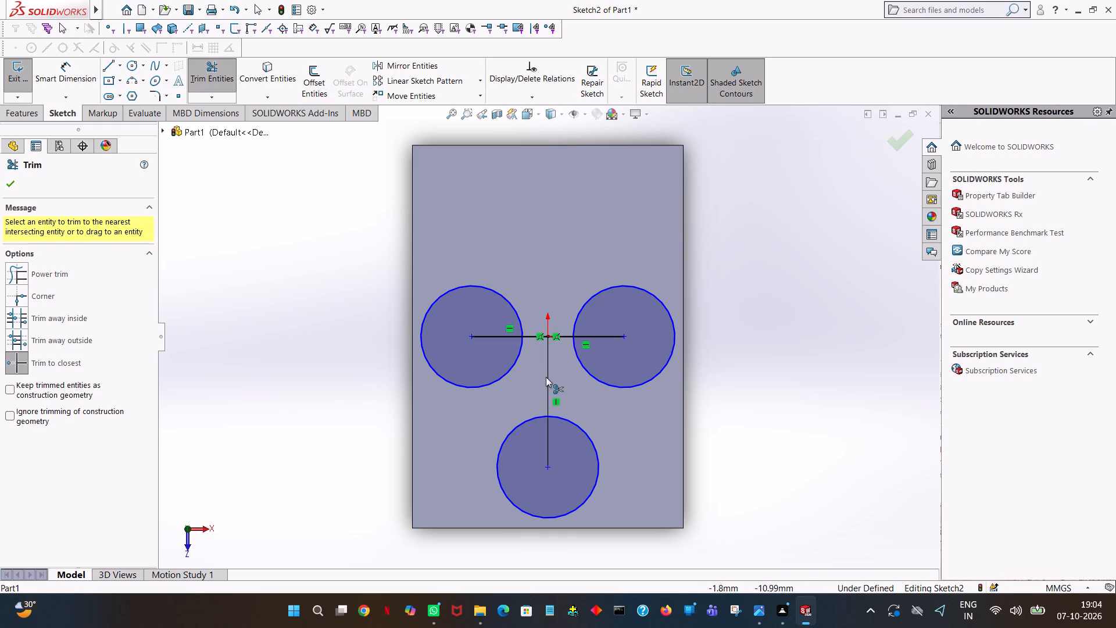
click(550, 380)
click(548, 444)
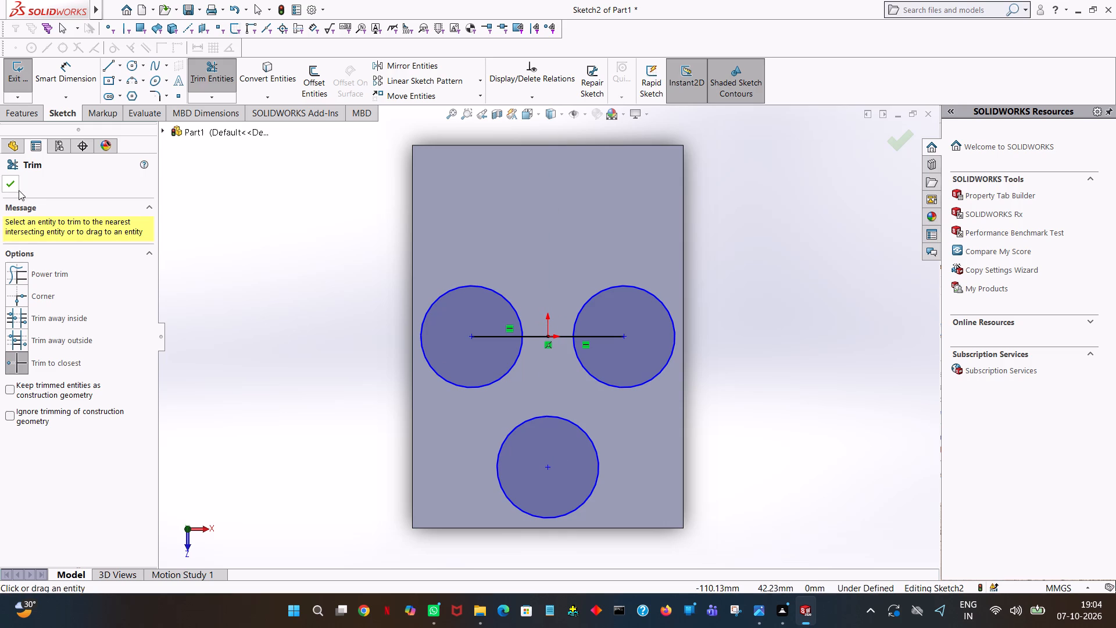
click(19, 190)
Sketch a vertical line upward from the midpoint of the plate's lower edge with a length of 15+80 mm.
click(112, 59)
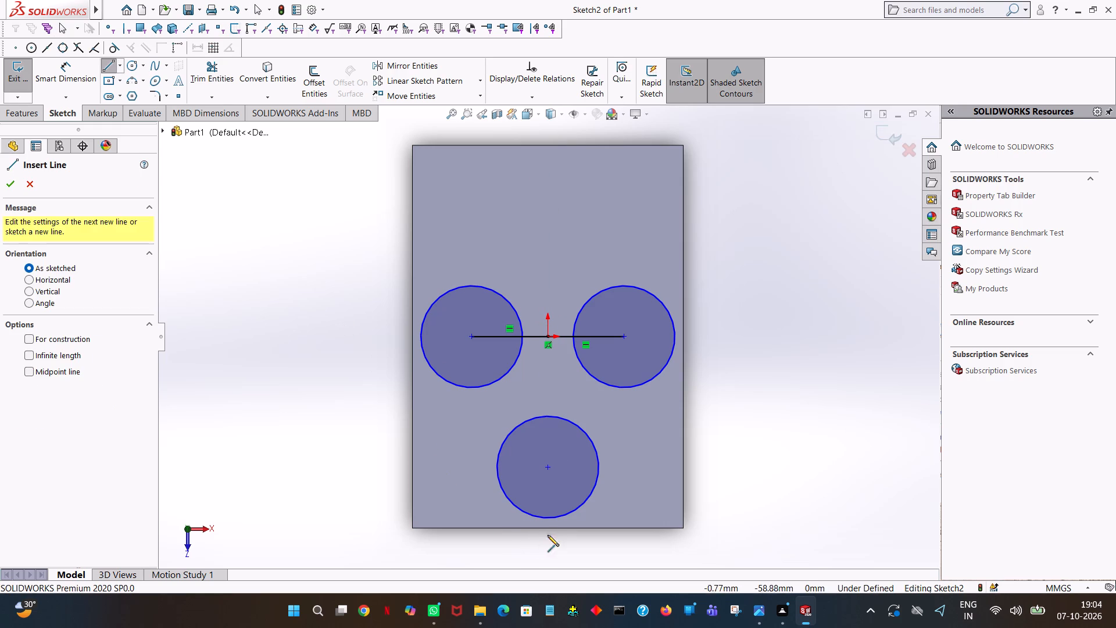
click(547, 527)
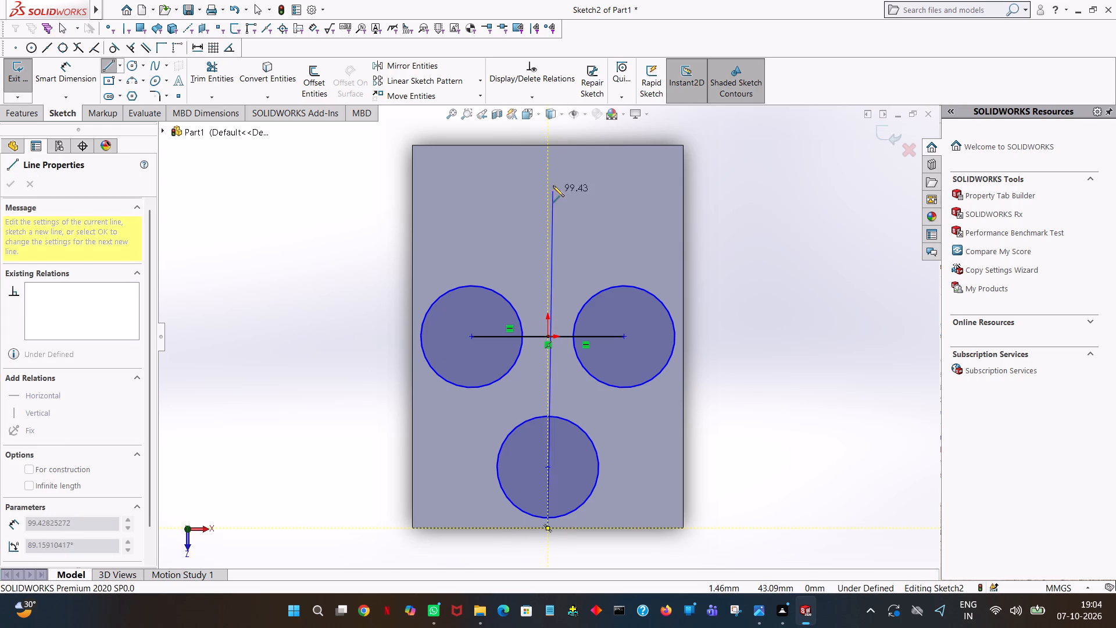
click(548, 175)
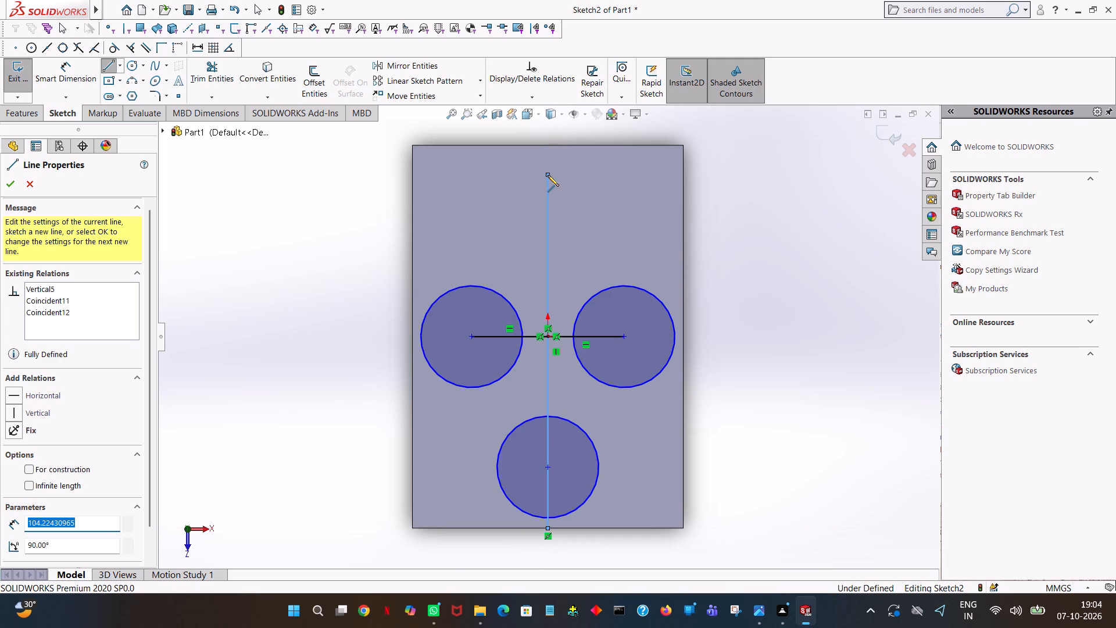
text(15+80)
key(Return)
right_click(548, 175)
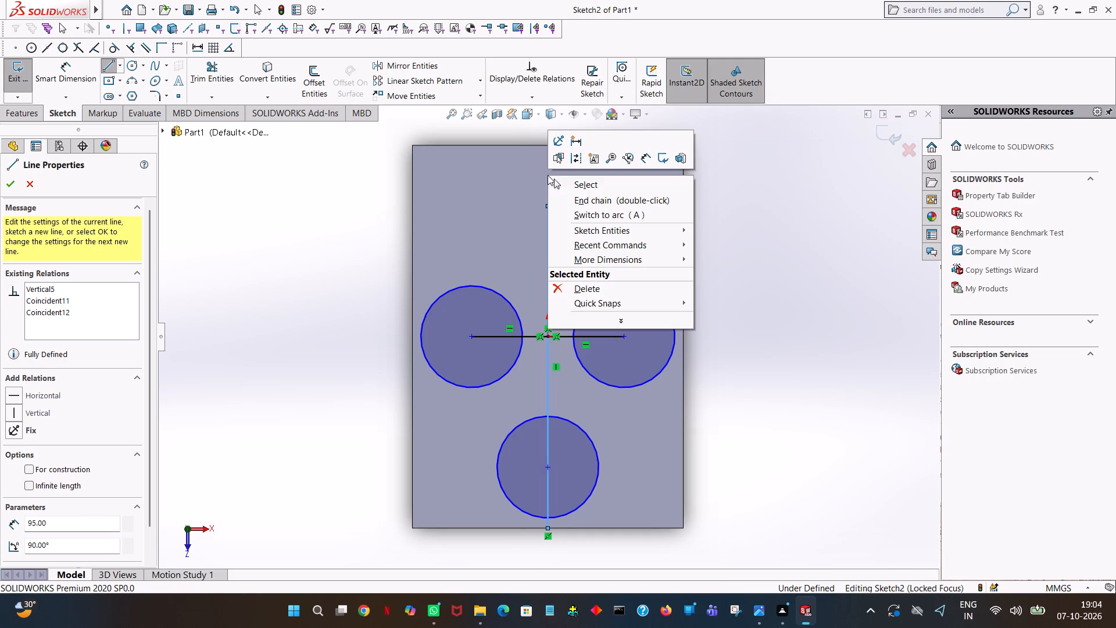
click(599, 181)
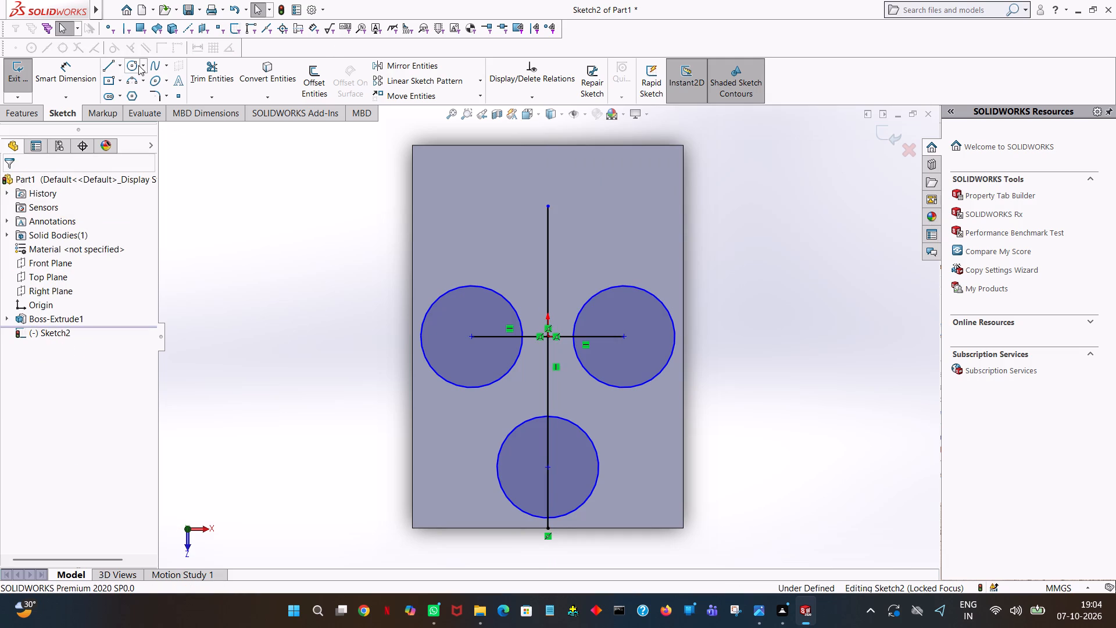
Sketch a circle of 15 mm radius centred on the upper end of the vertical line.
click(138, 65)
click(547, 206)
click(578, 190)
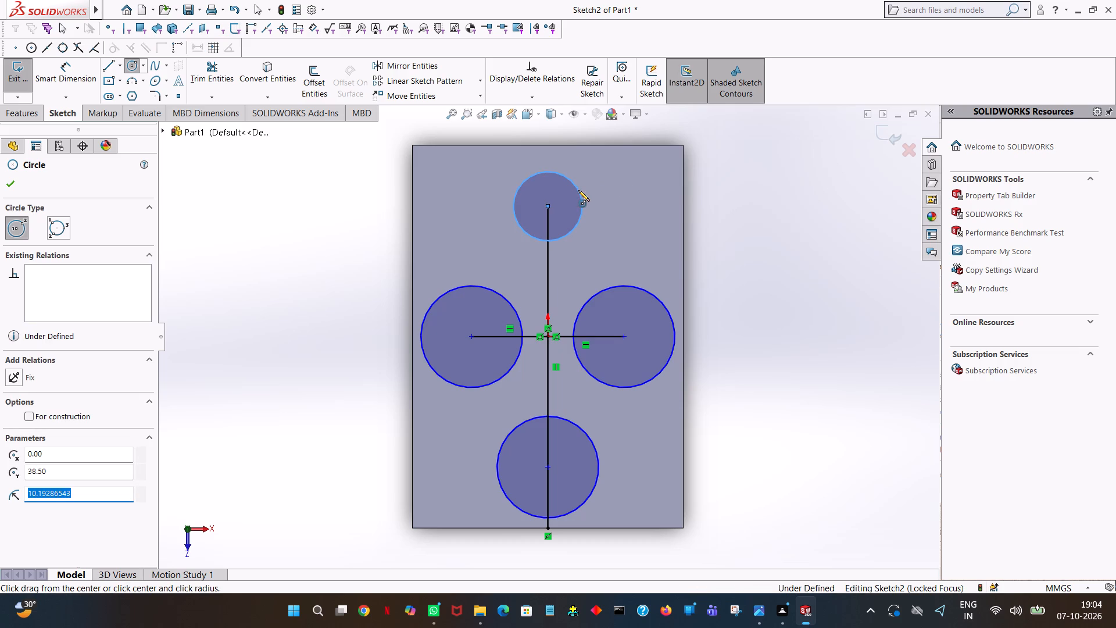
text(15)
key(Return)
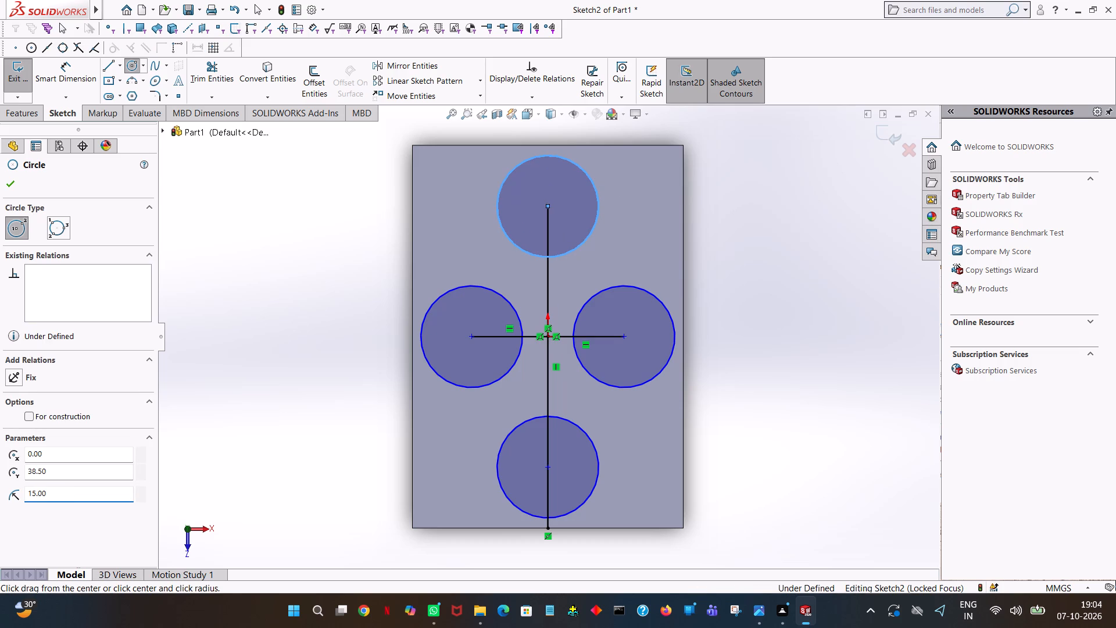
click(9, 185)
click(235, 206)
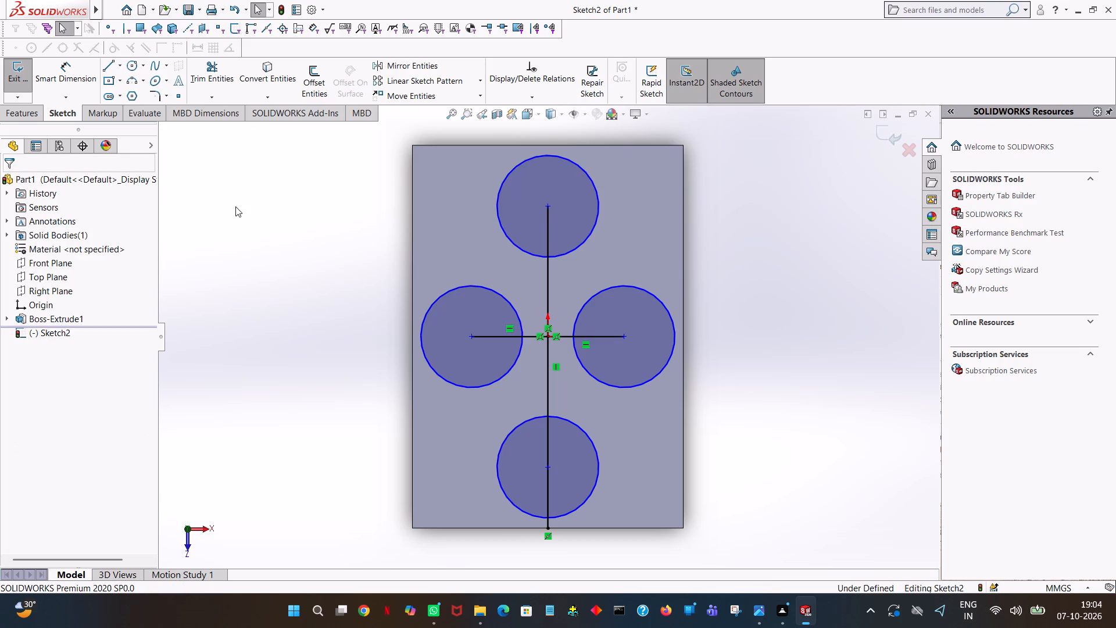
Trim away the horizontal and vertical helper lines between and inside the four circles.
click(233, 74)
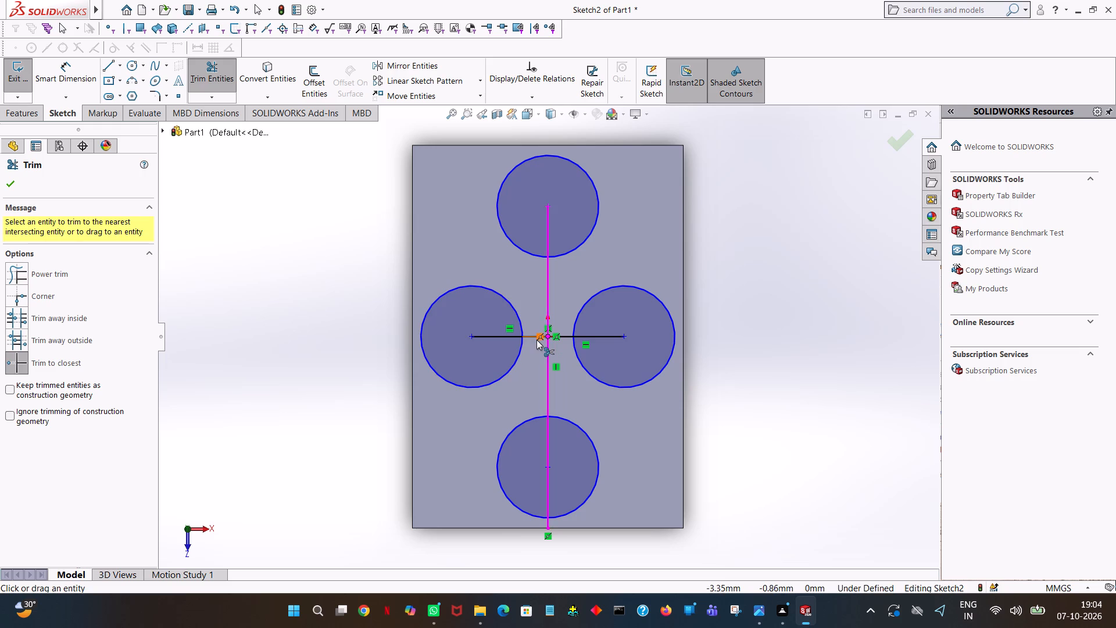
click(494, 340)
click(548, 311)
click(603, 334)
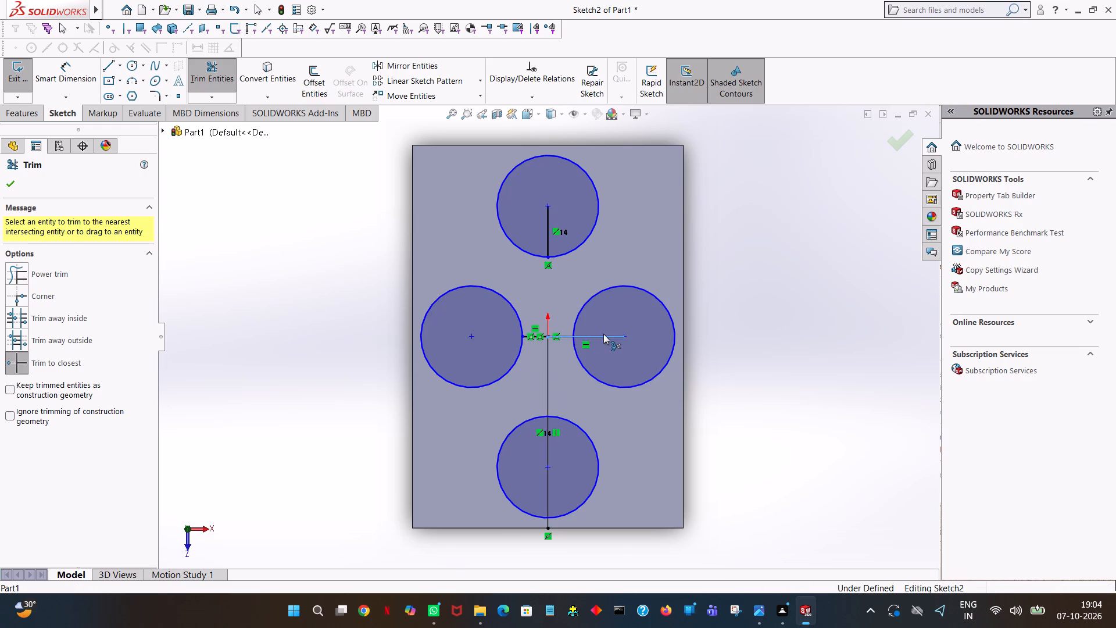
click(567, 337)
click(544, 338)
click(548, 349)
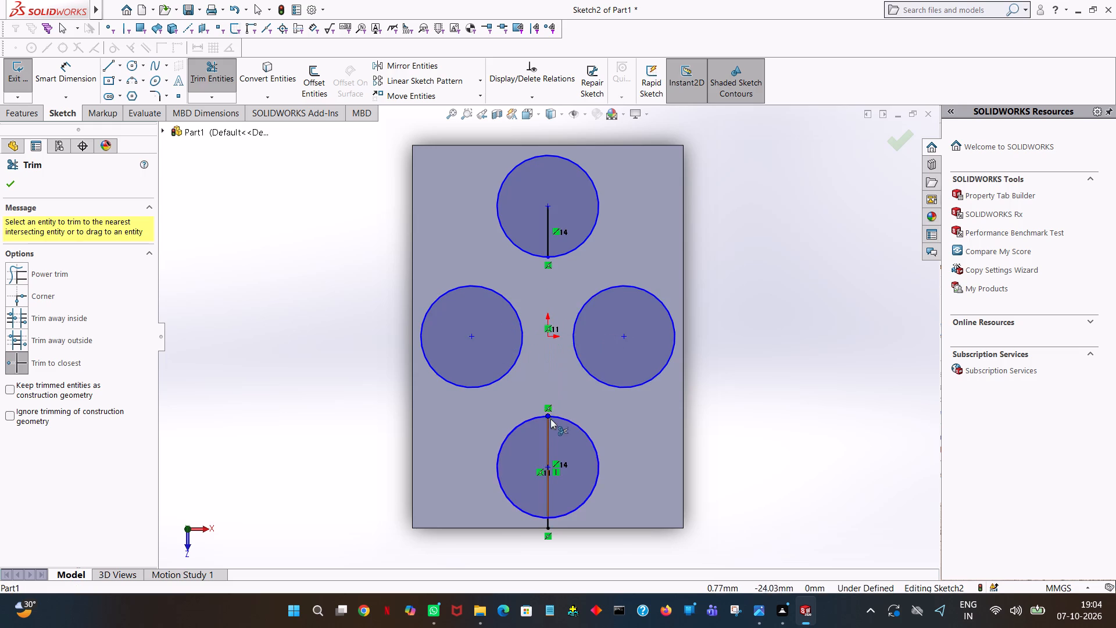
click(547, 431)
click(550, 229)
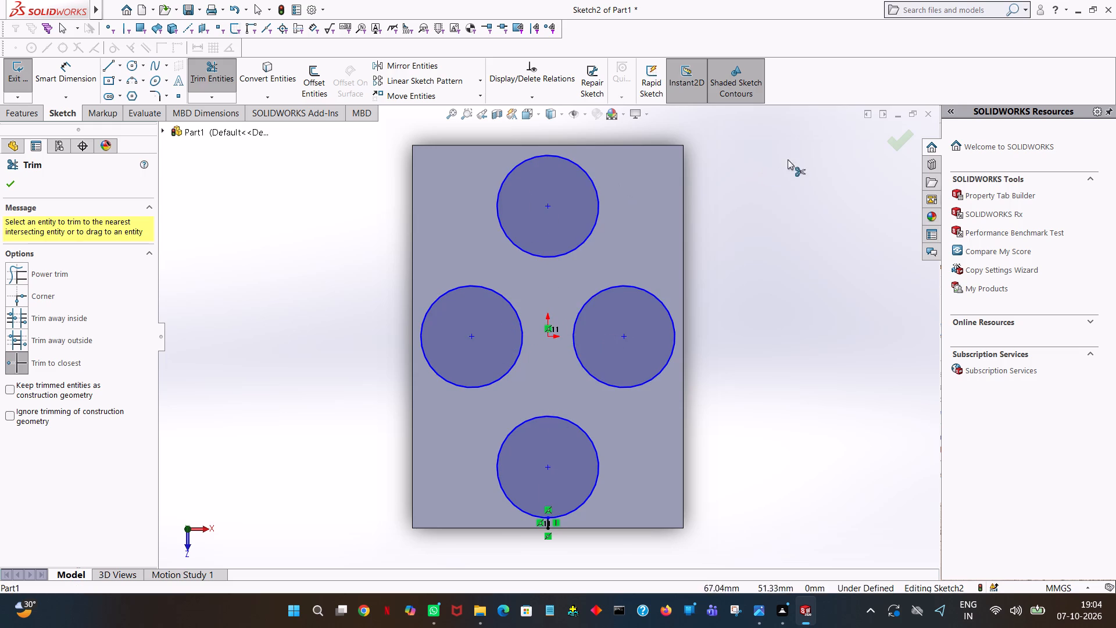
click(903, 137)
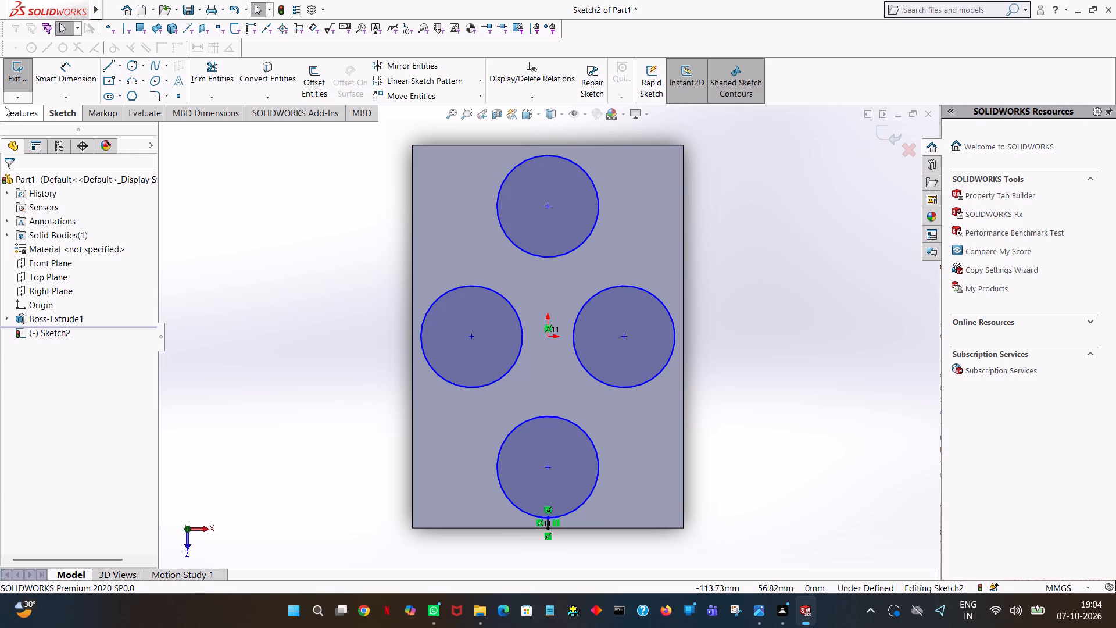
Add a diameter dimension to each of the four circles in the sketch.
click(75, 66)
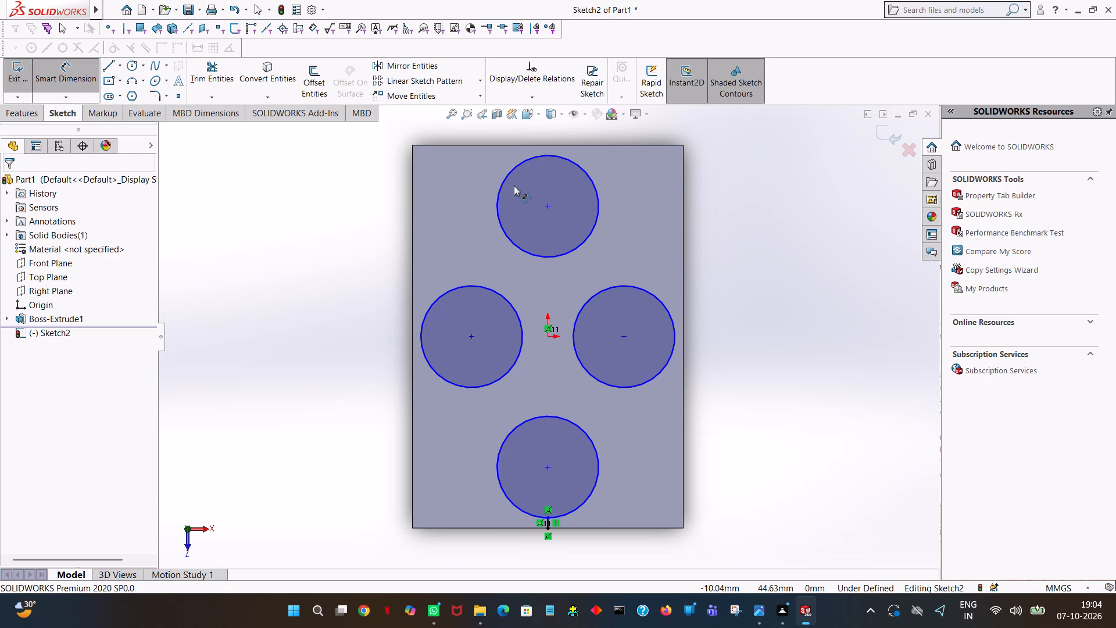
click(509, 173)
click(379, 172)
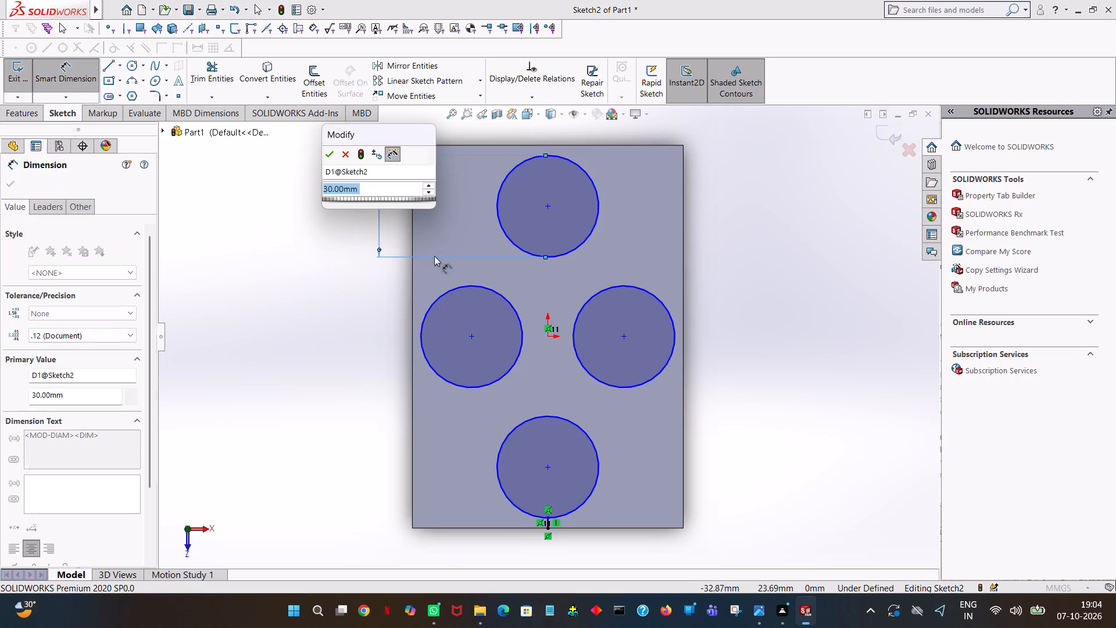
click(319, 152)
click(323, 155)
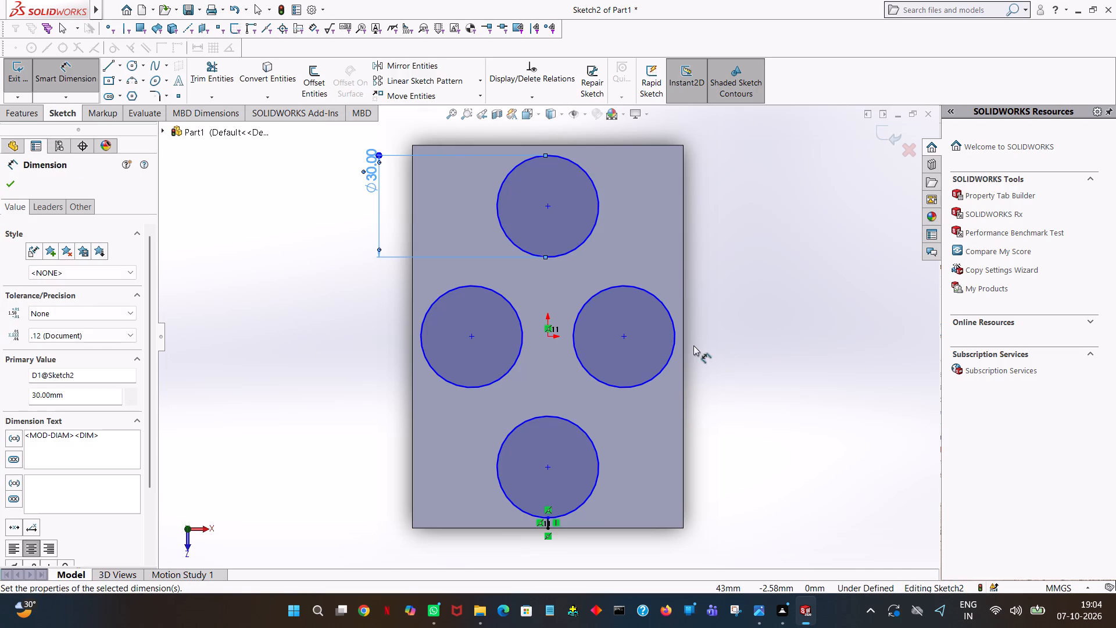
click(672, 340)
click(766, 309)
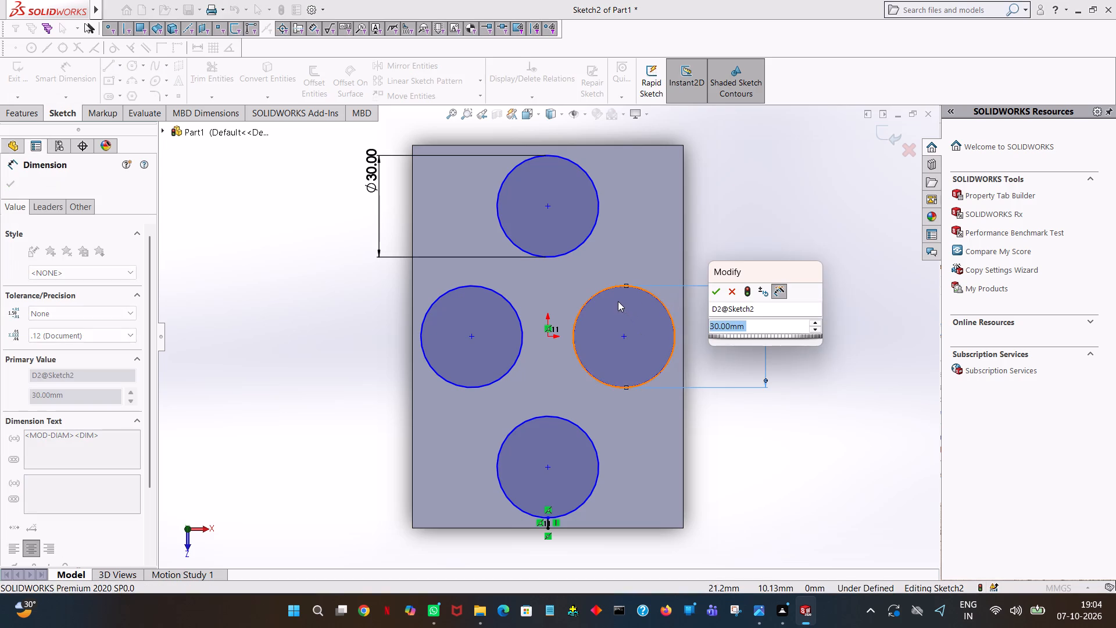
click(721, 284)
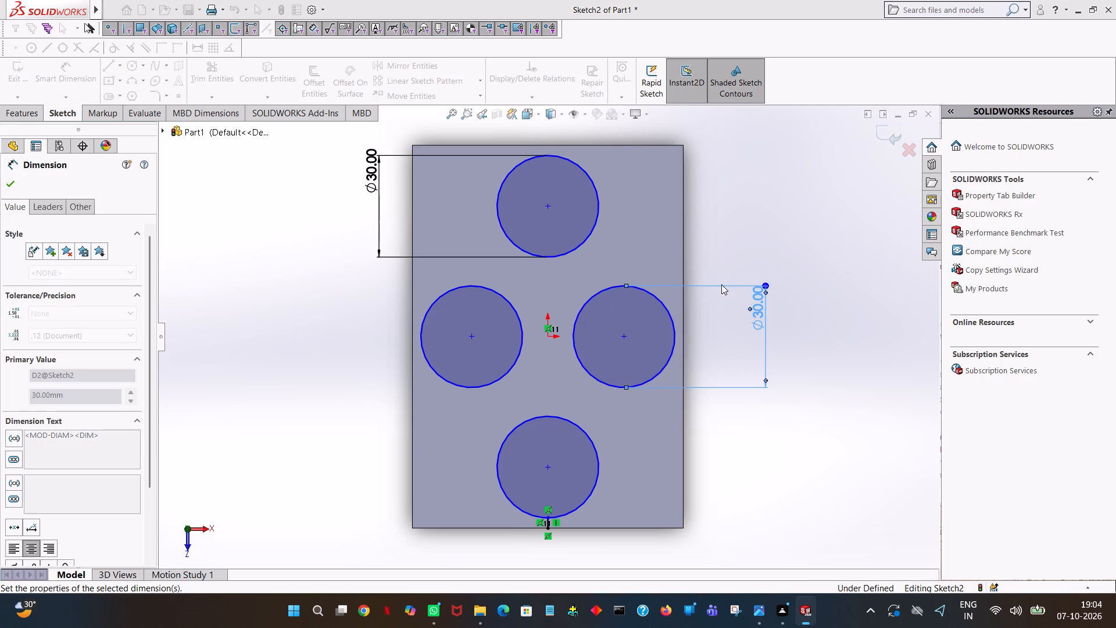
click(600, 464)
click(885, 511)
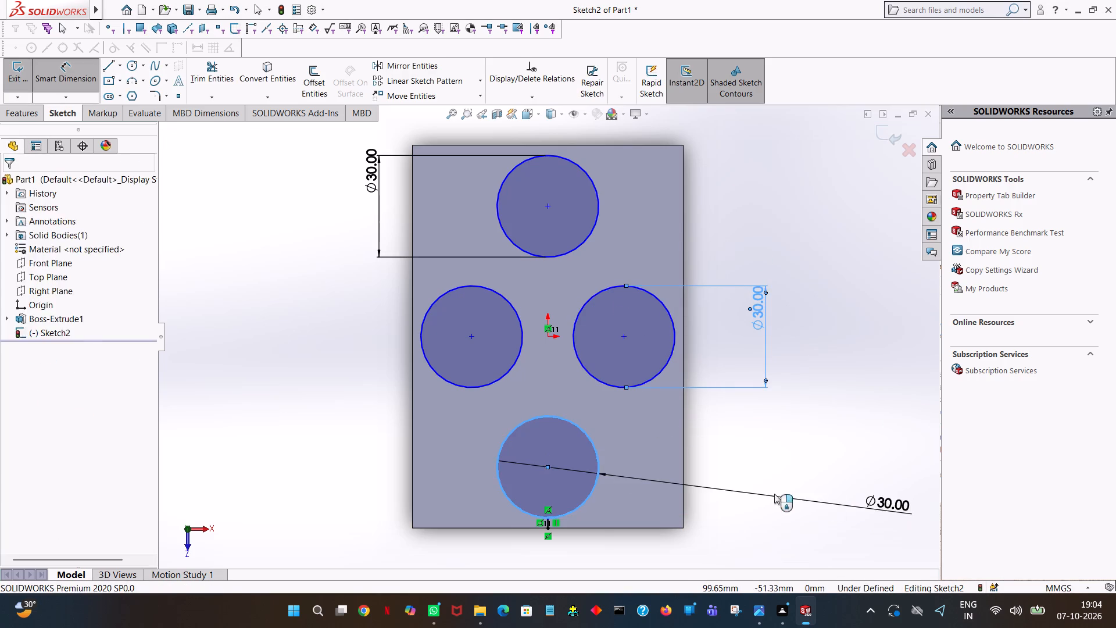
click(836, 494)
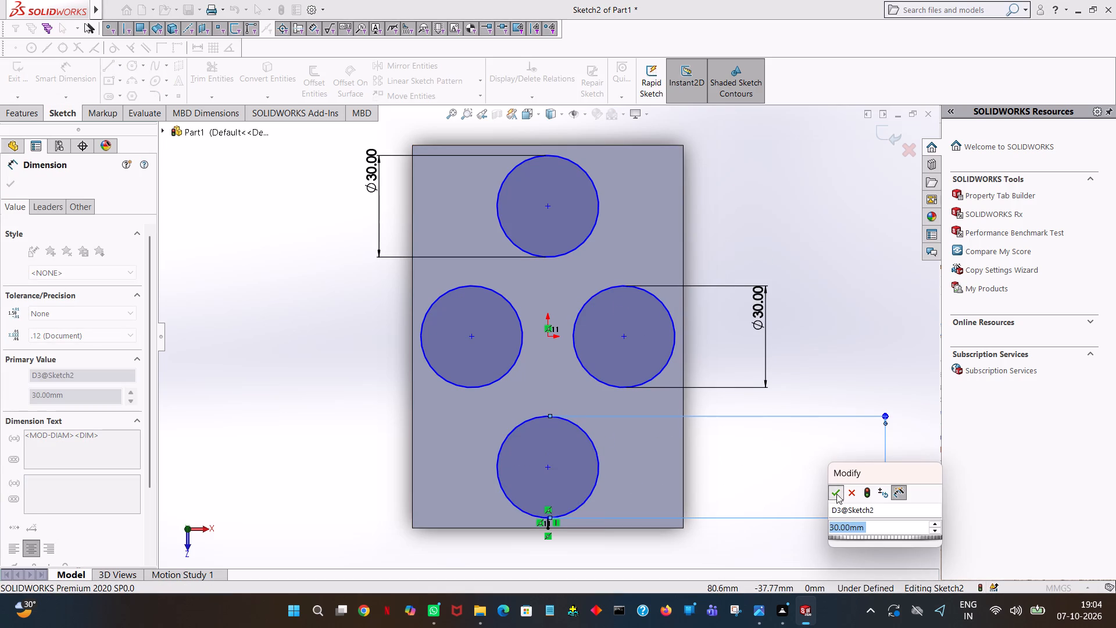
click(432, 370)
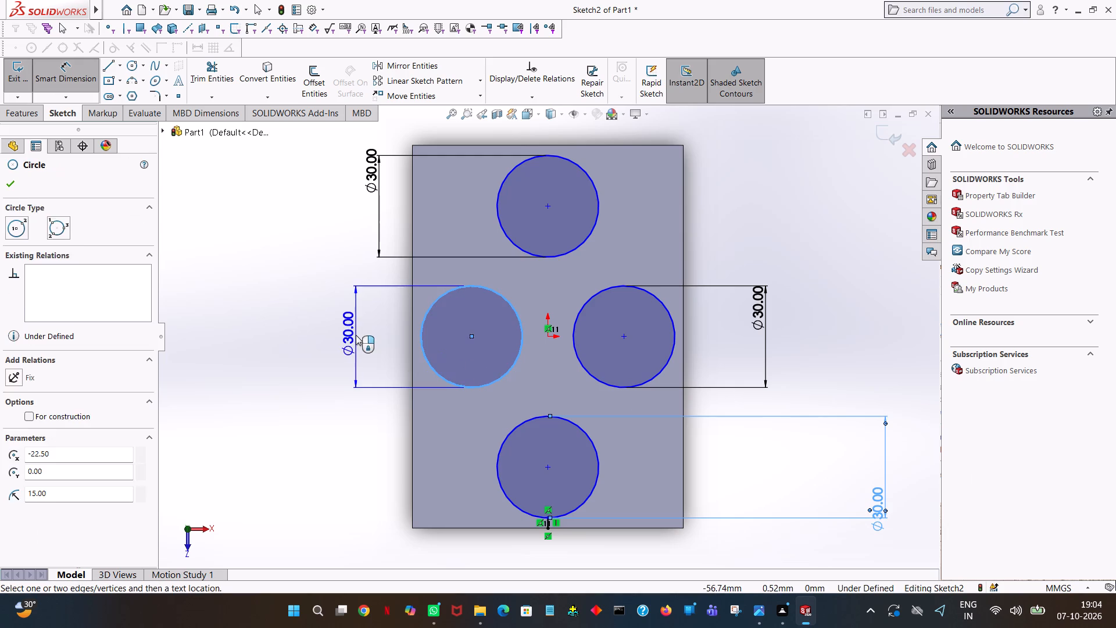
click(356, 335)
click(305, 312)
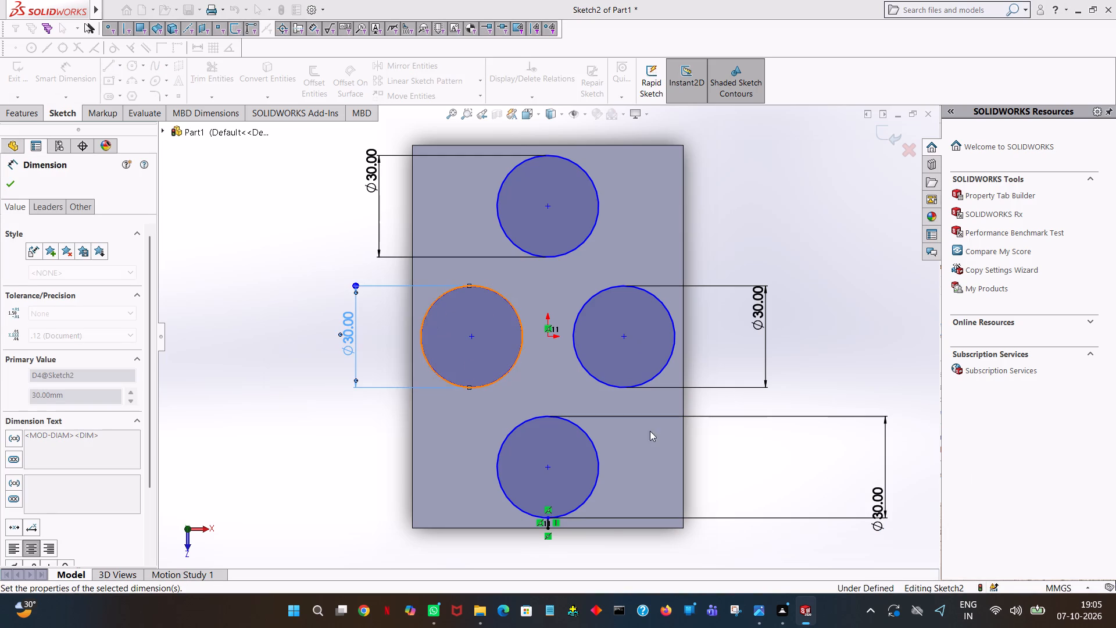
Dimension the horizontal distances from the origin to the right and left circle centres at 22.5 mm each.
click(625, 333)
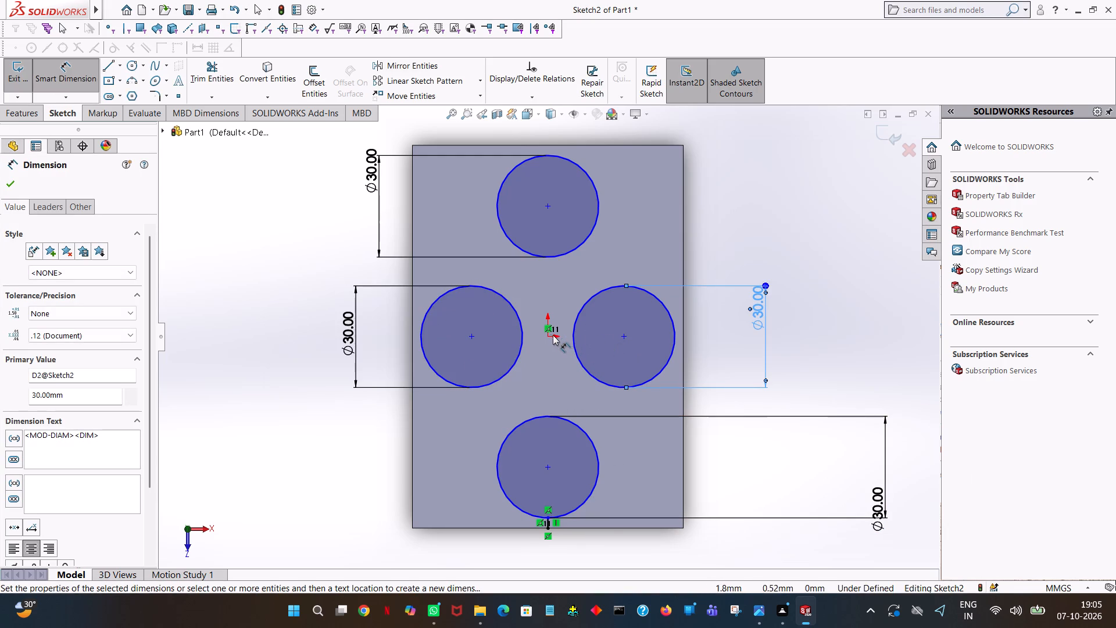
click(549, 334)
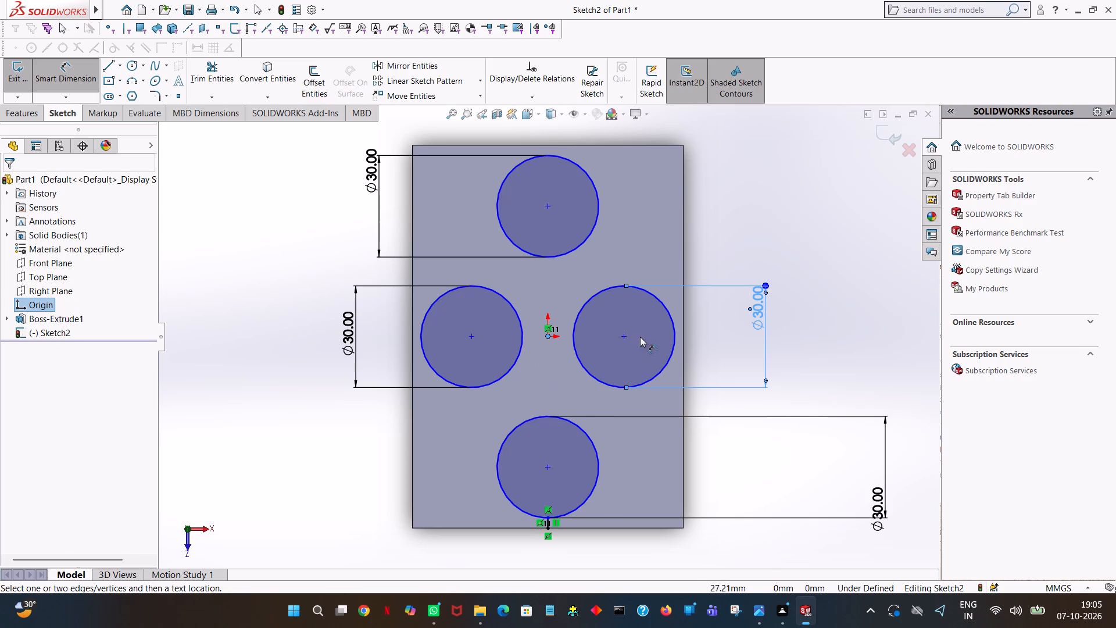
click(624, 335)
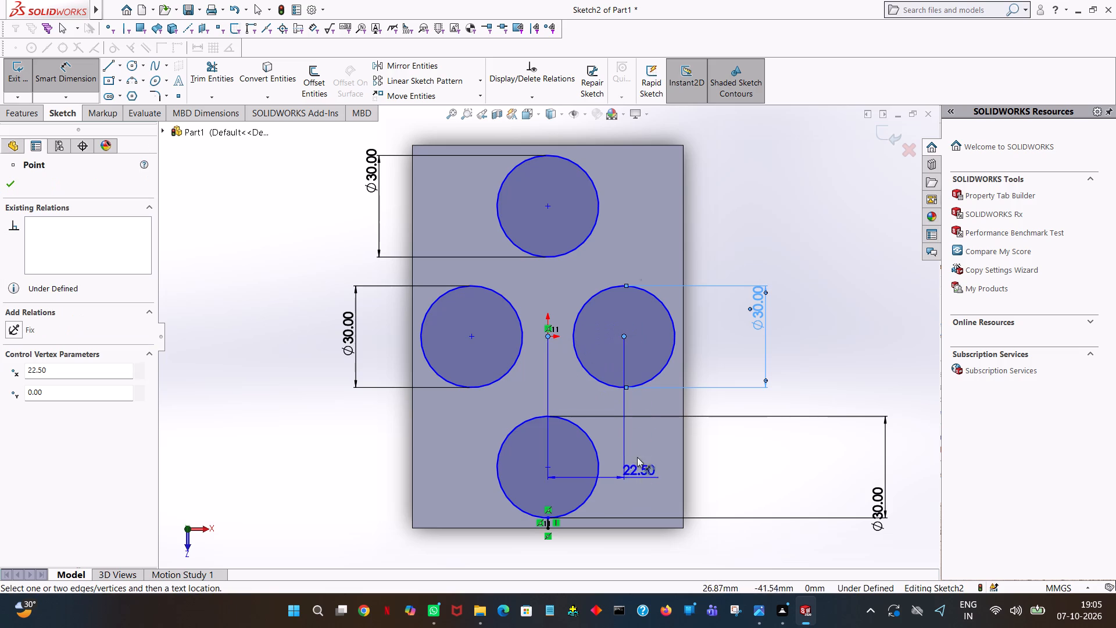
click(629, 308)
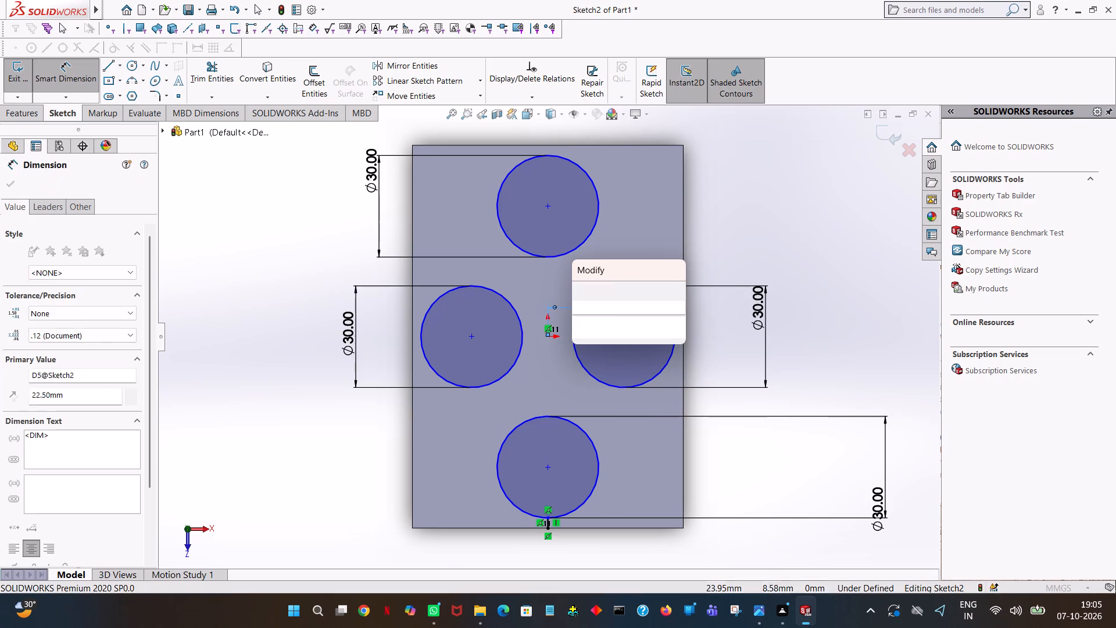
click(580, 294)
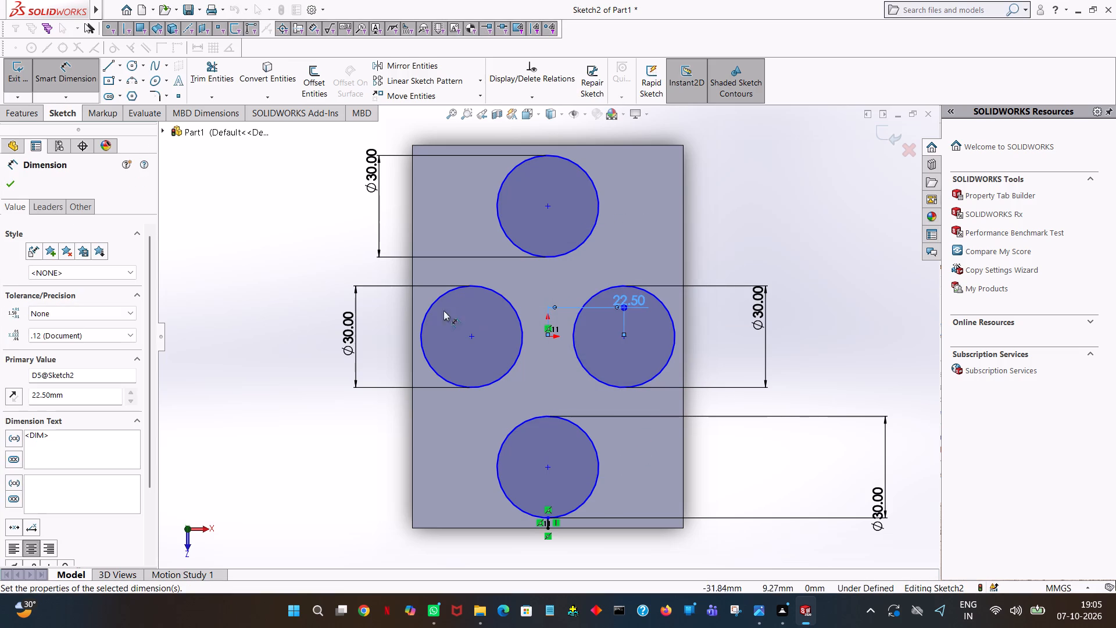
click(470, 338)
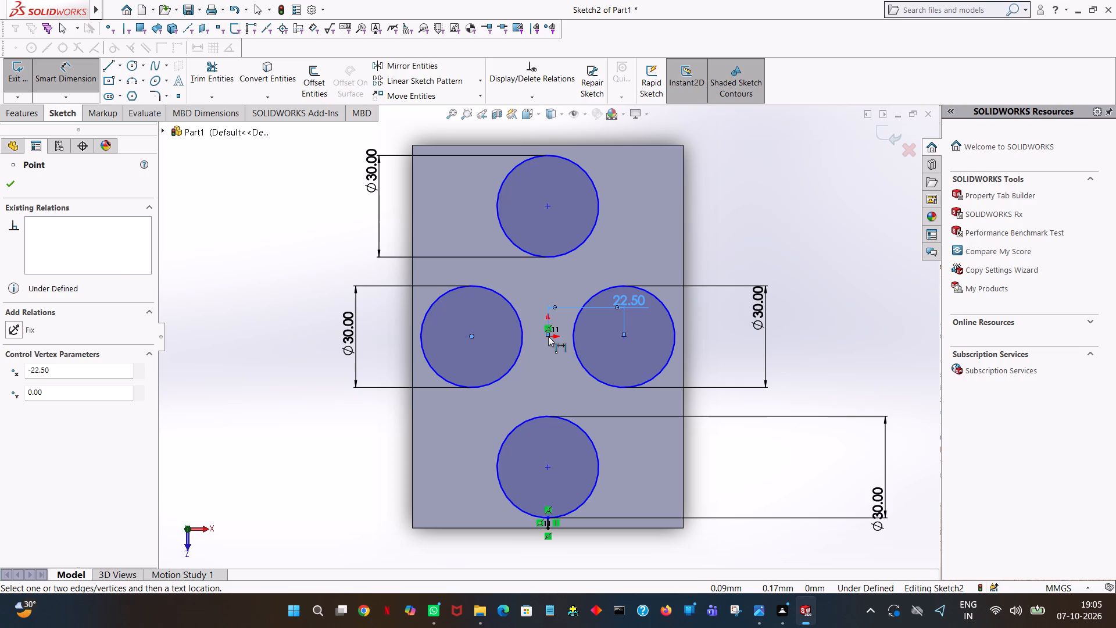
click(548, 333)
click(552, 358)
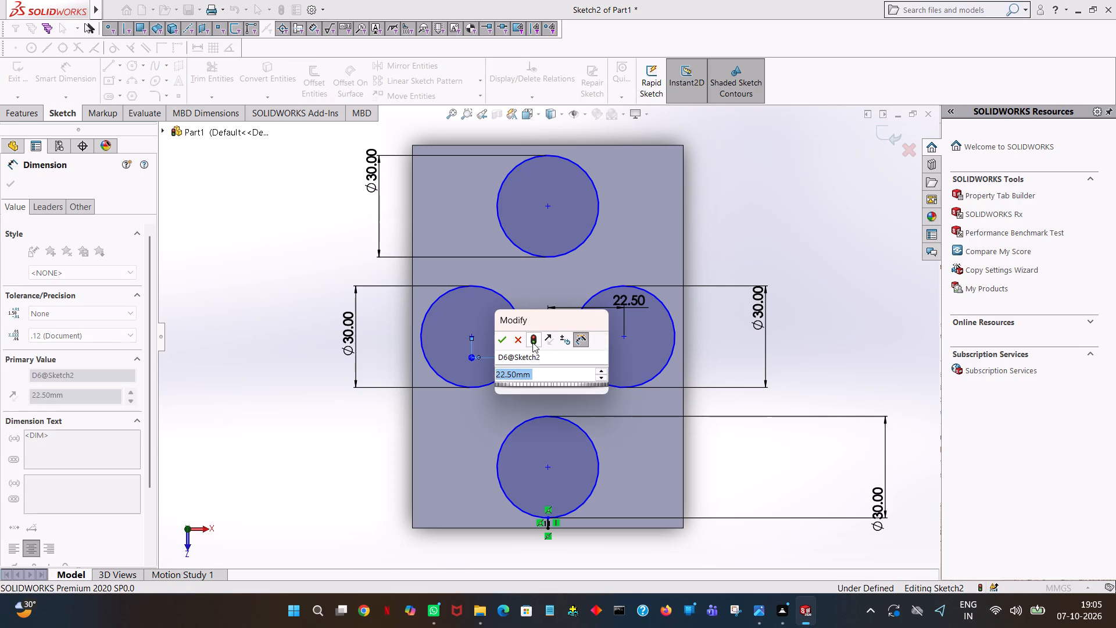
click(503, 340)
ctrl+scroll(566, 353, down, 1)
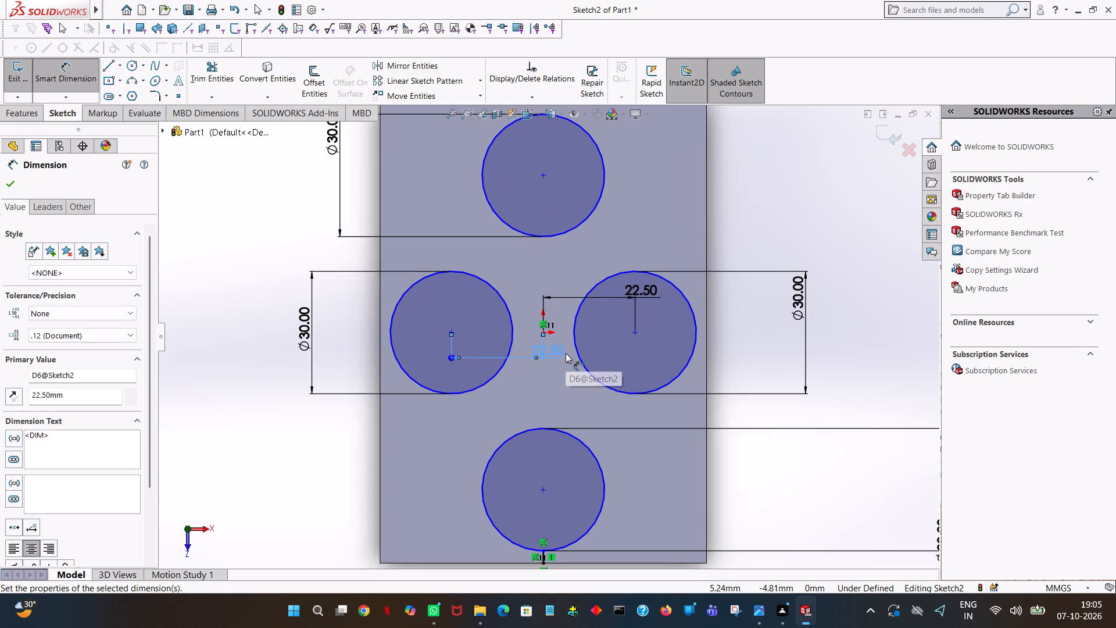
ctrl+scroll(542, 340, down, 8)
ctrl+scroll(354, 280, down, 5)
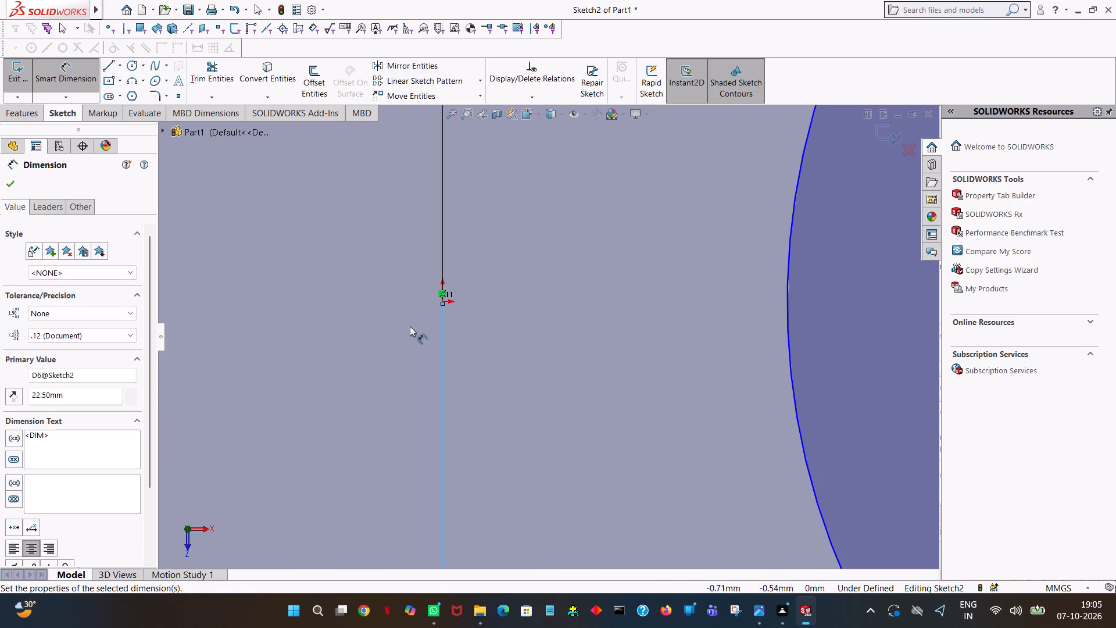
ctrl+scroll(412, 326, up, 8)
ctrl+scroll(543, 338, up, 2)
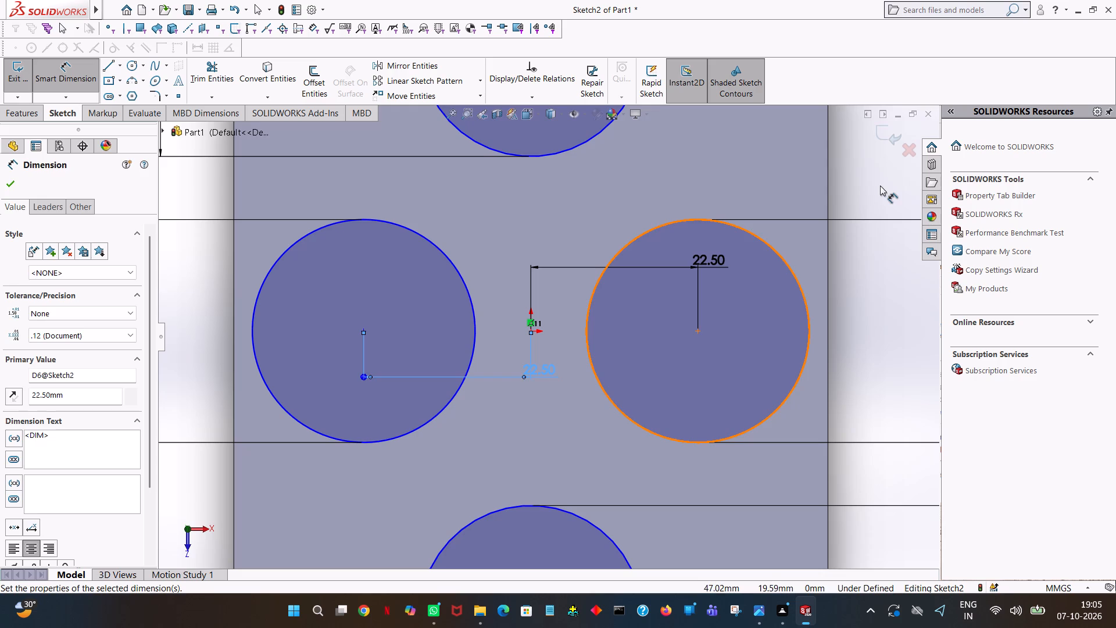
click(880, 185)
Dimension the vertical distances from the origin to the upper and lower circle centres at 38.5 mm each.
ctrl+scroll(554, 365, down, 1)
ctrl+scroll(566, 365, up, 6)
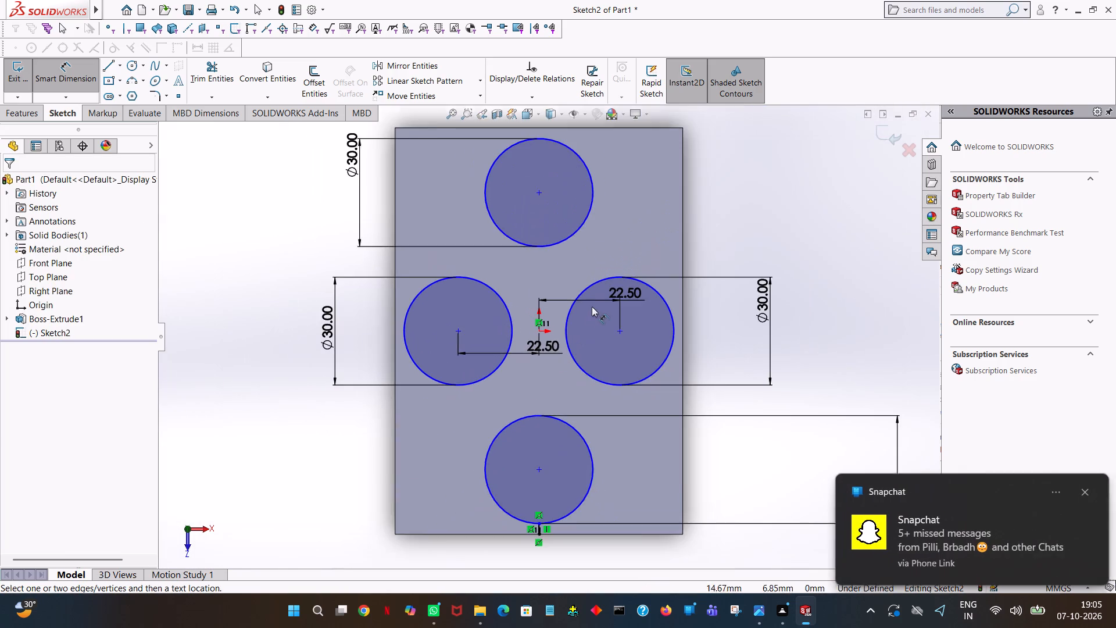
ctrl+scroll(559, 223, down, 1)
click(536, 222)
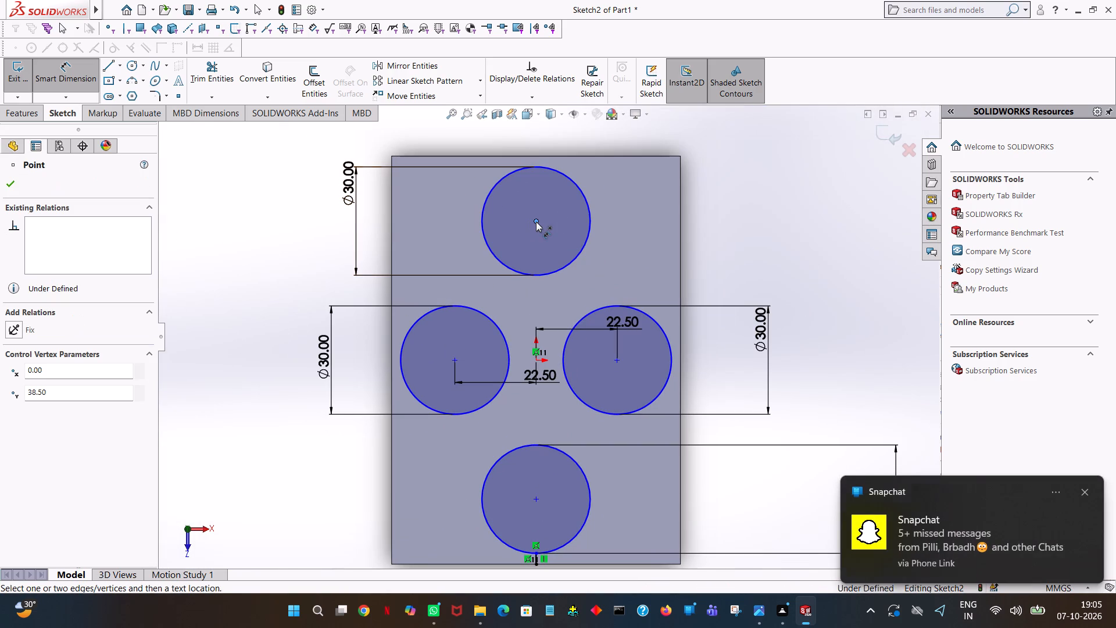
click(535, 361)
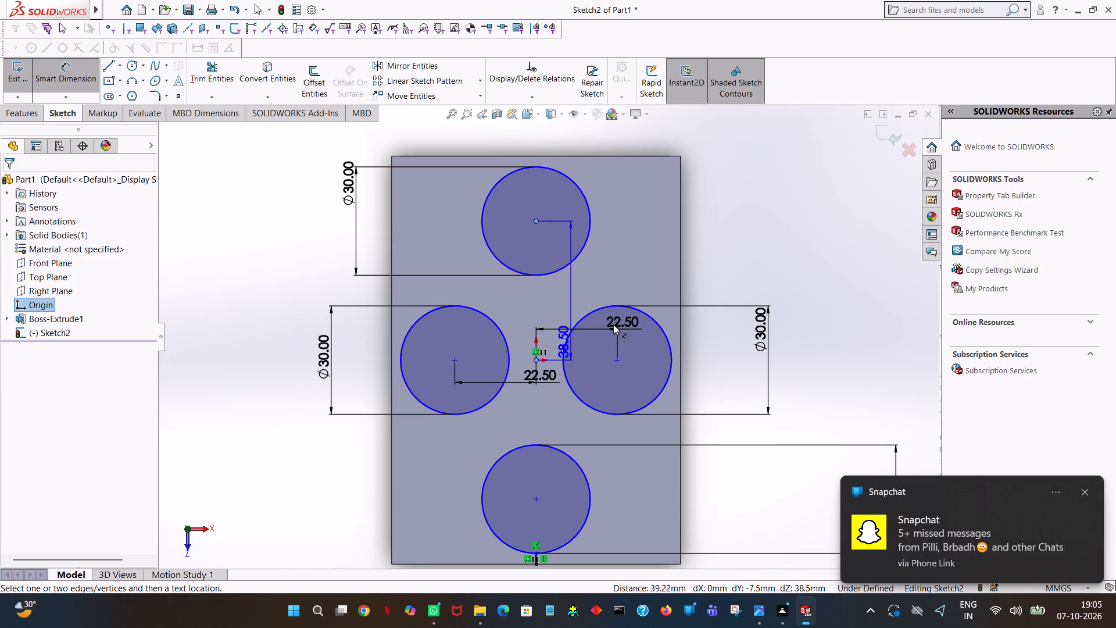
click(706, 291)
click(654, 272)
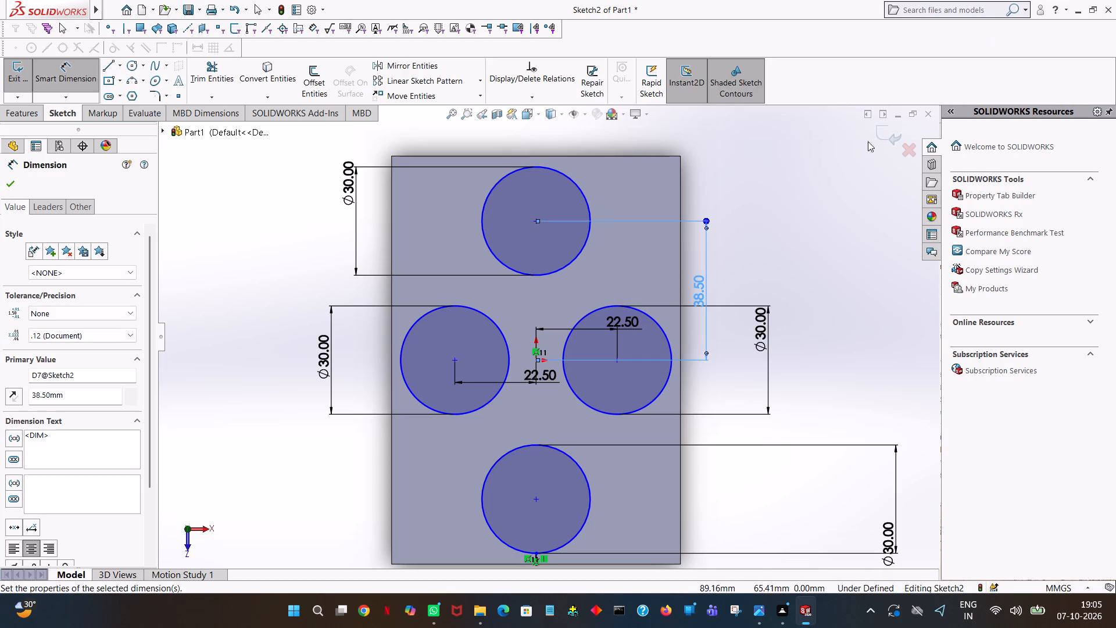
click(536, 499)
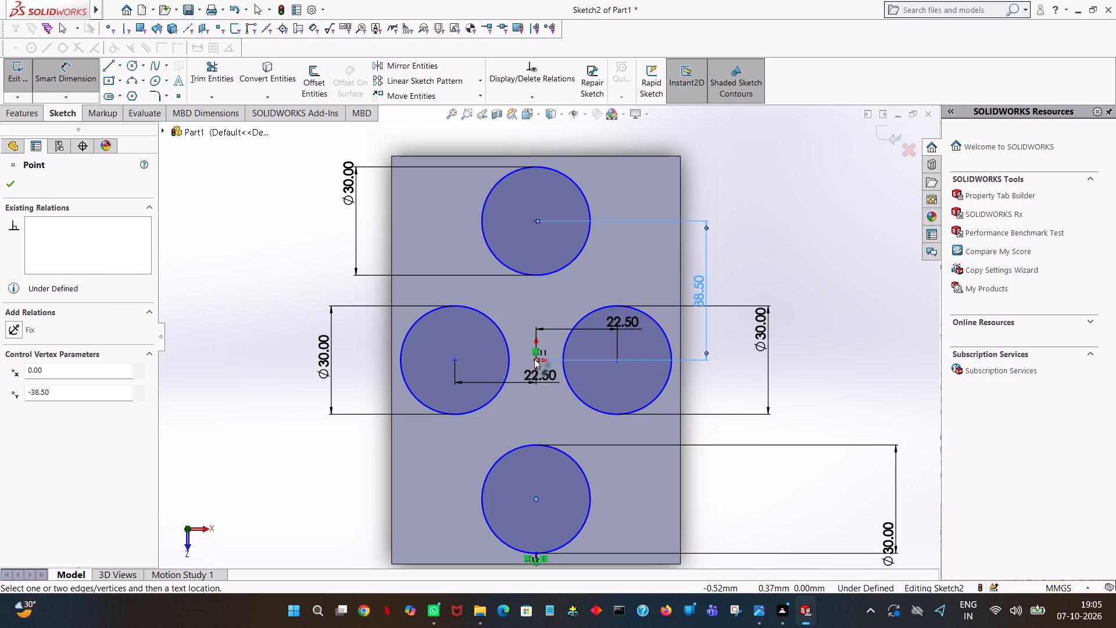
click(534, 359)
click(751, 381)
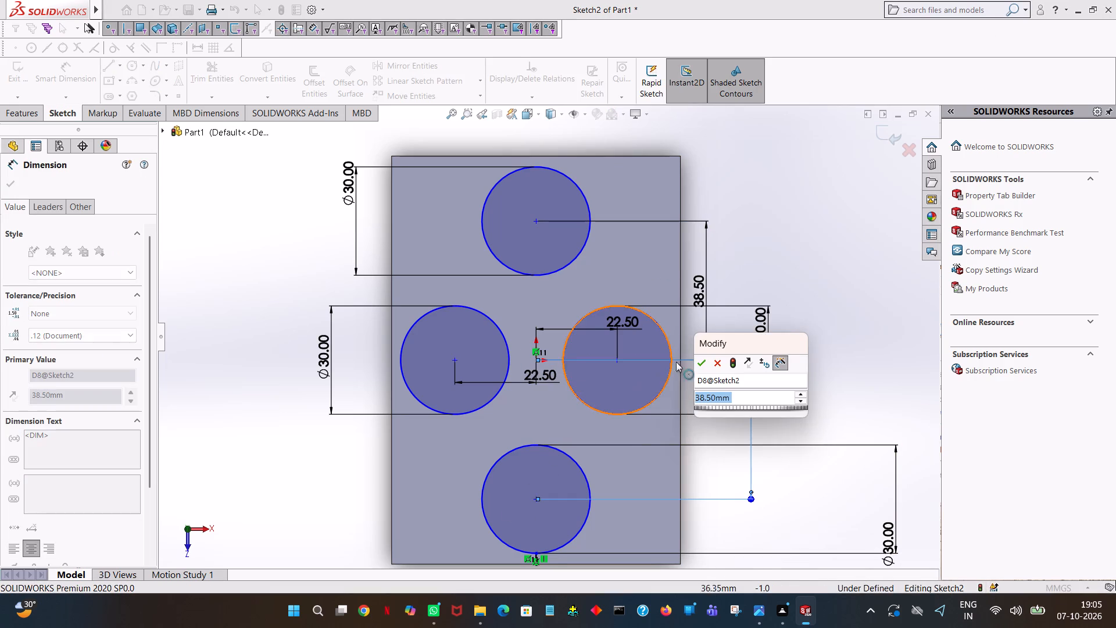
click(698, 362)
click(771, 219)
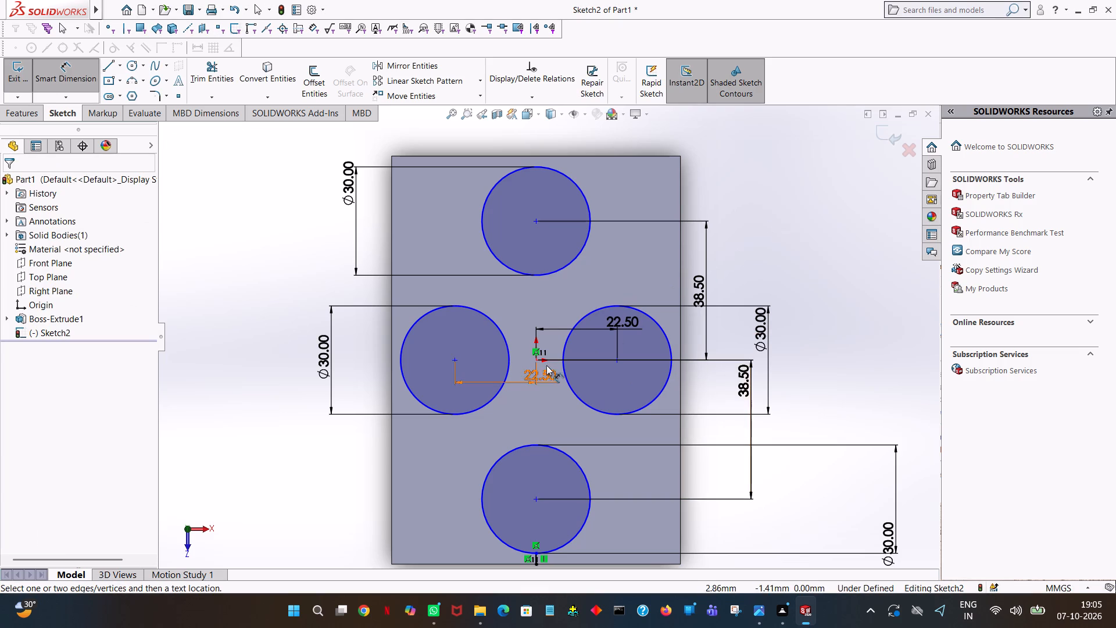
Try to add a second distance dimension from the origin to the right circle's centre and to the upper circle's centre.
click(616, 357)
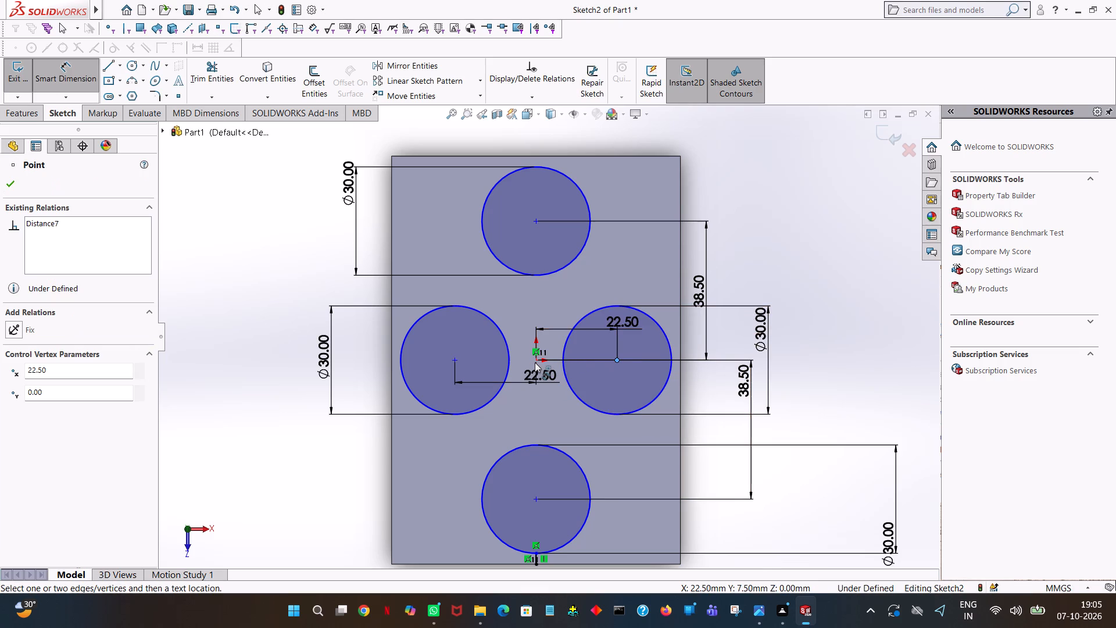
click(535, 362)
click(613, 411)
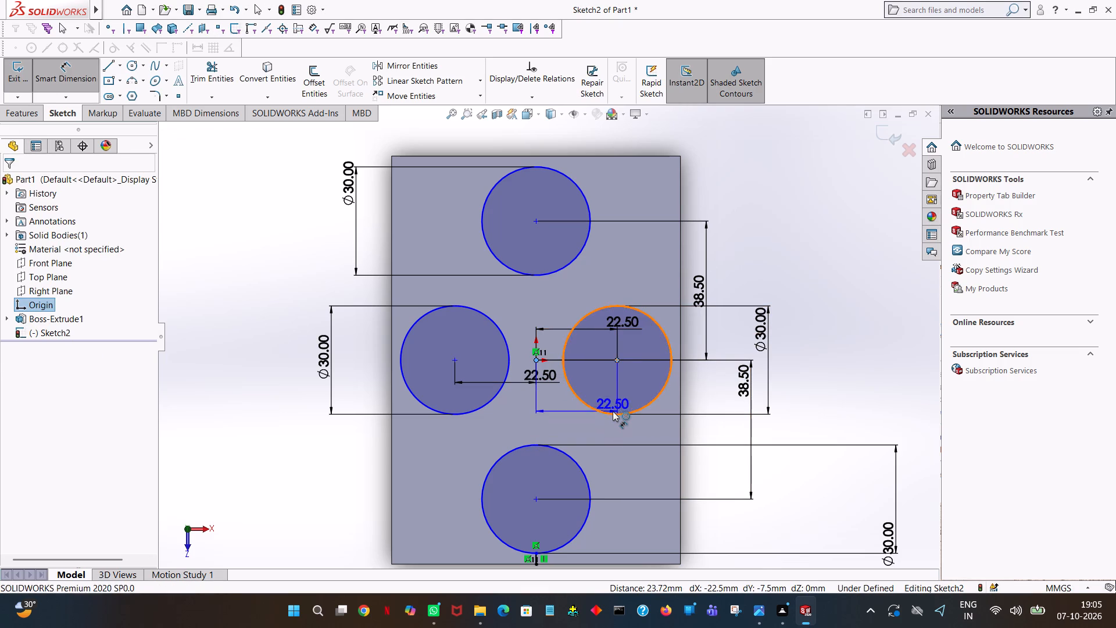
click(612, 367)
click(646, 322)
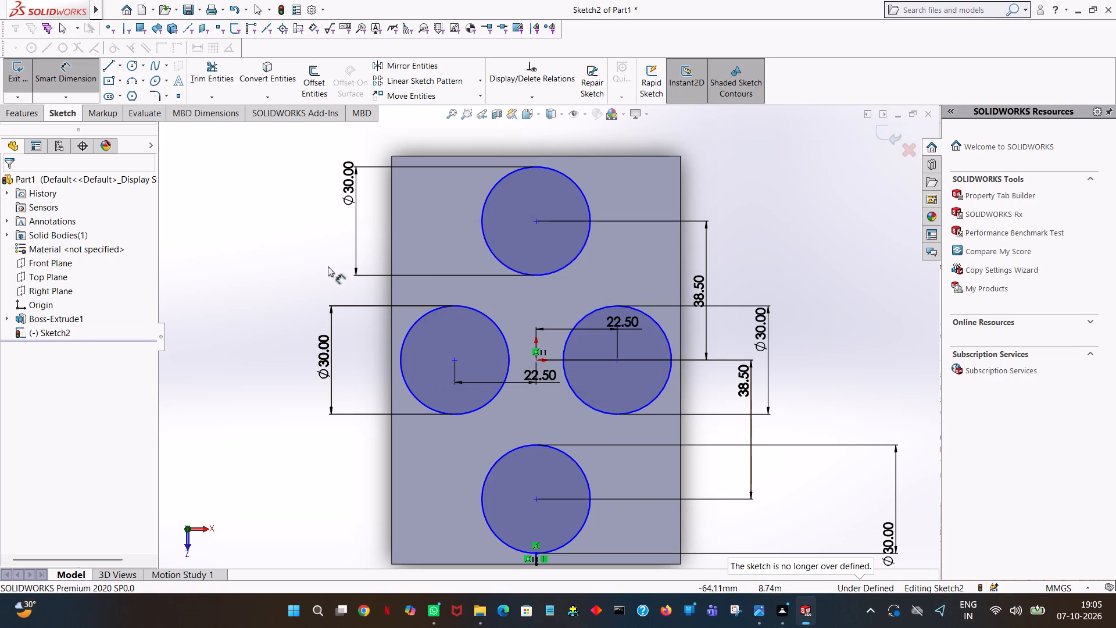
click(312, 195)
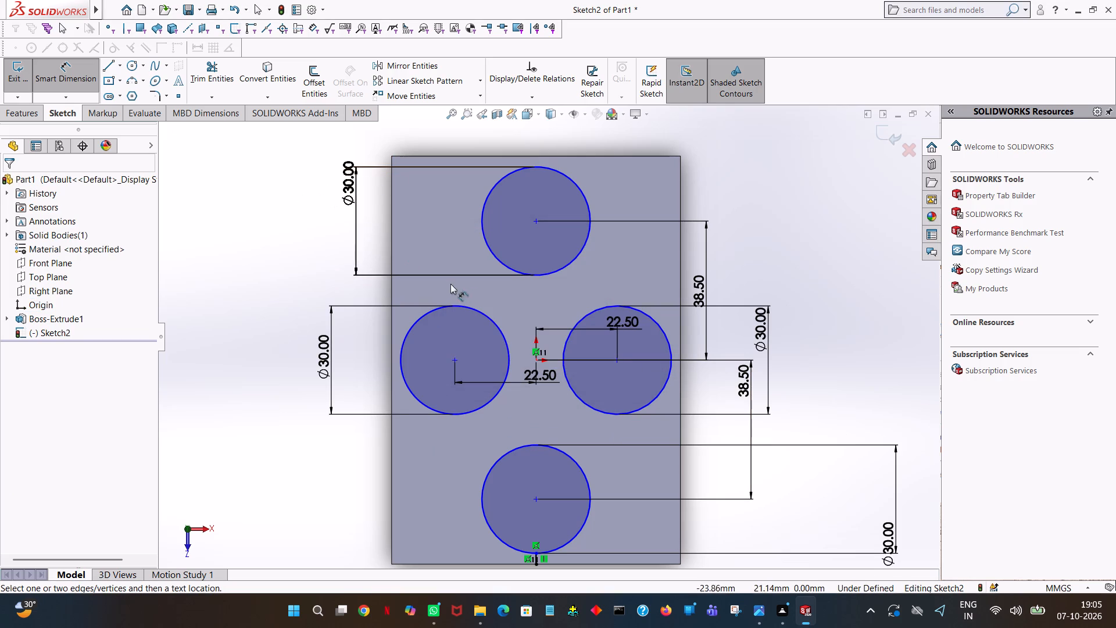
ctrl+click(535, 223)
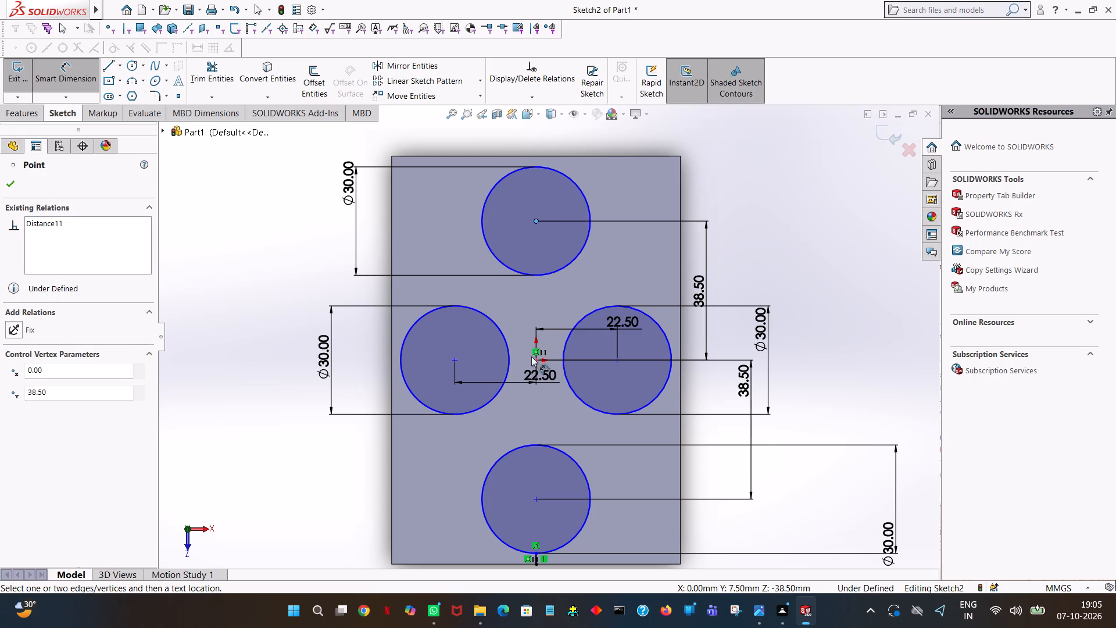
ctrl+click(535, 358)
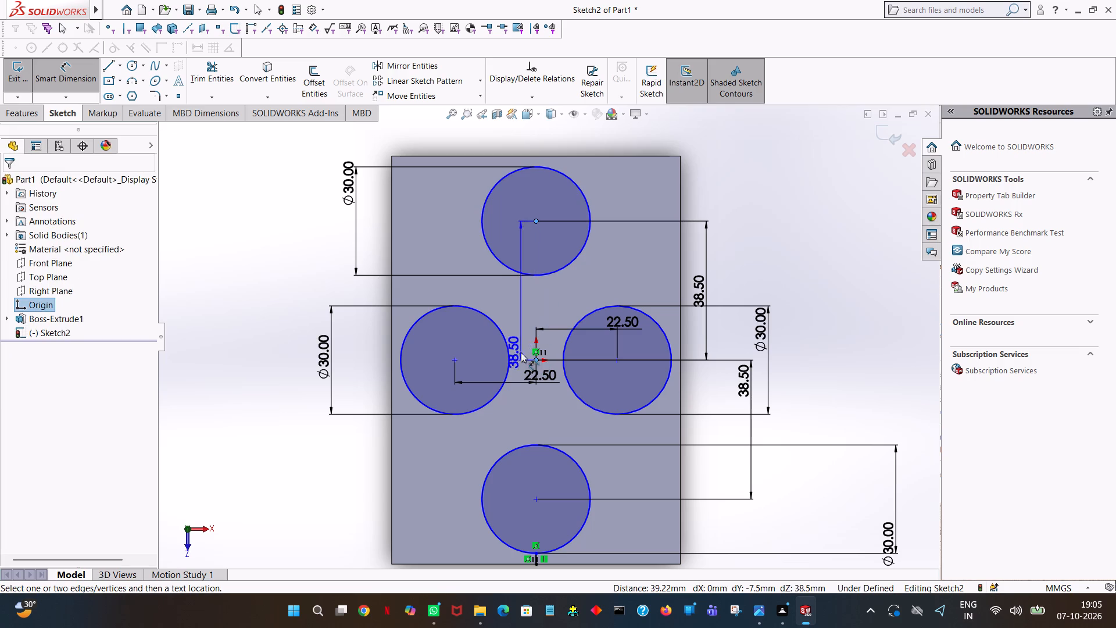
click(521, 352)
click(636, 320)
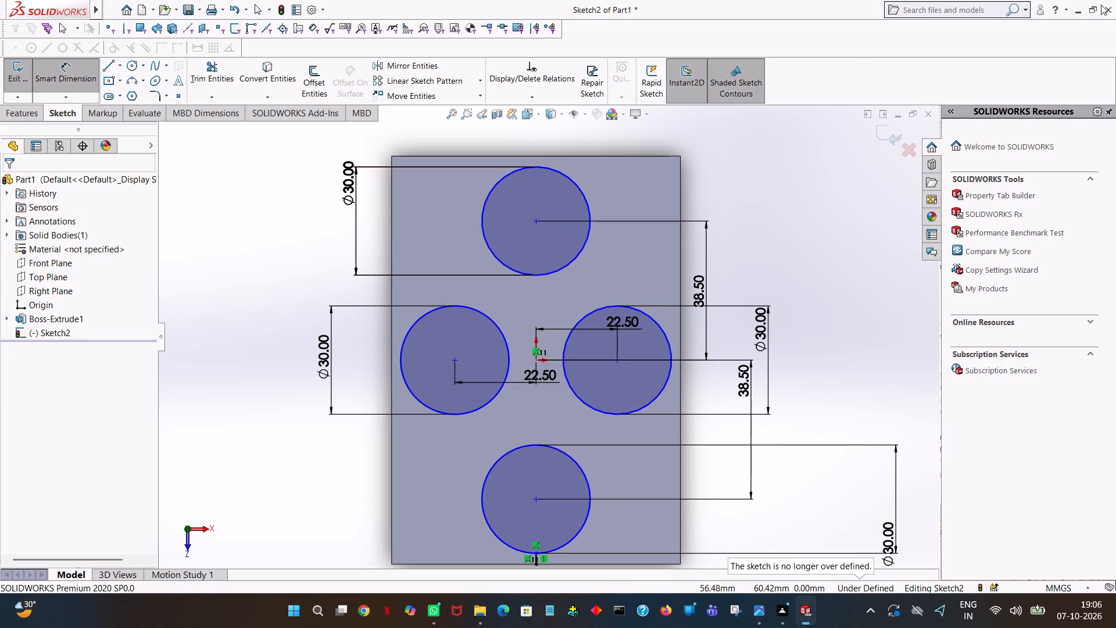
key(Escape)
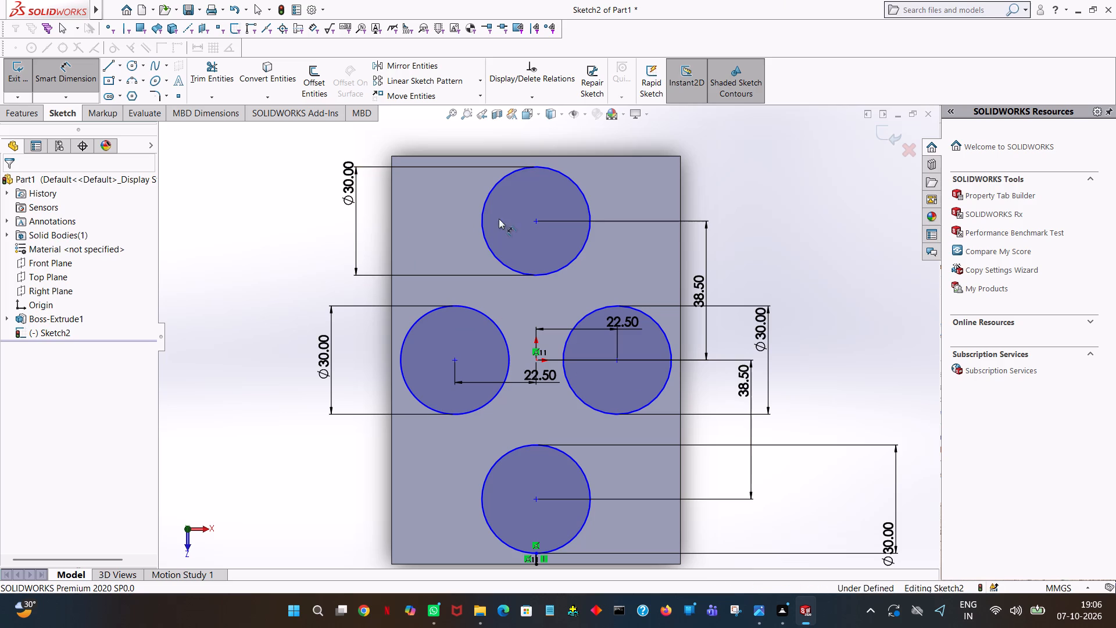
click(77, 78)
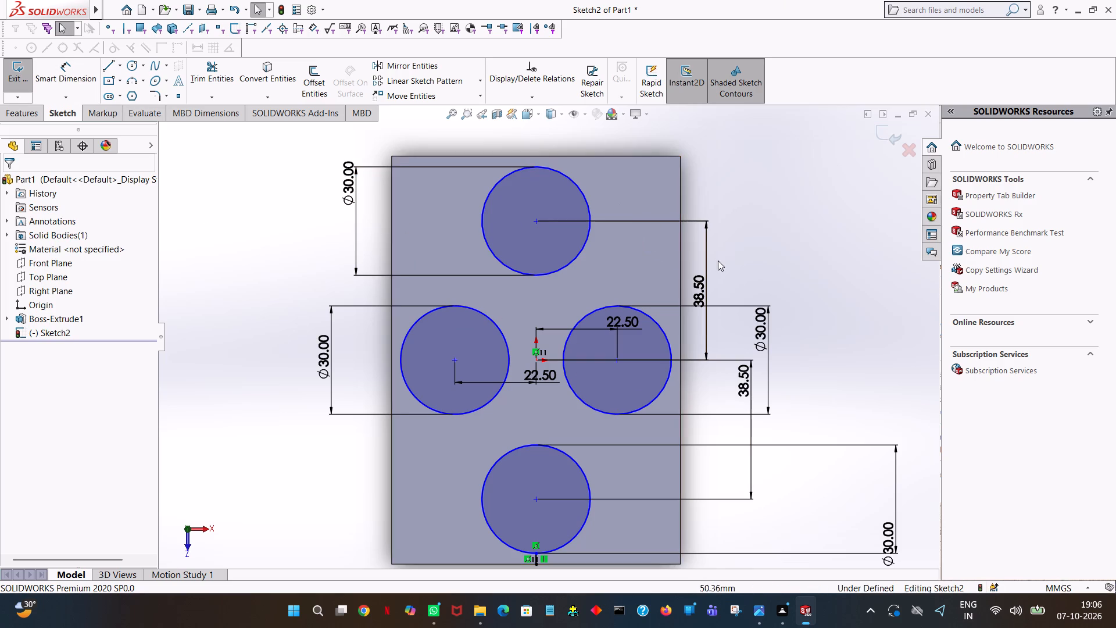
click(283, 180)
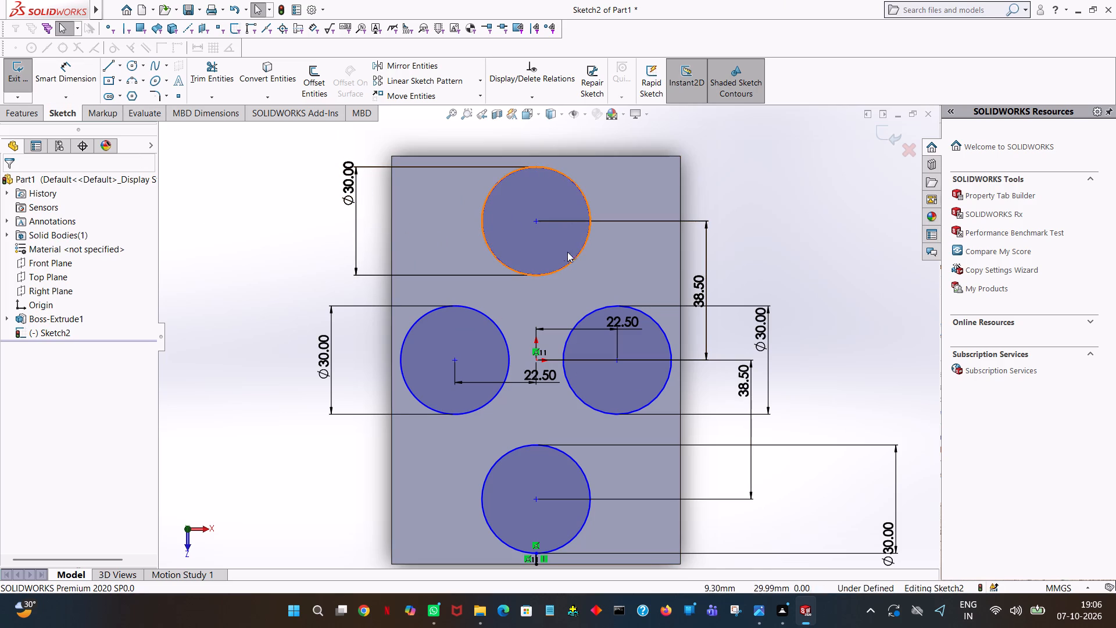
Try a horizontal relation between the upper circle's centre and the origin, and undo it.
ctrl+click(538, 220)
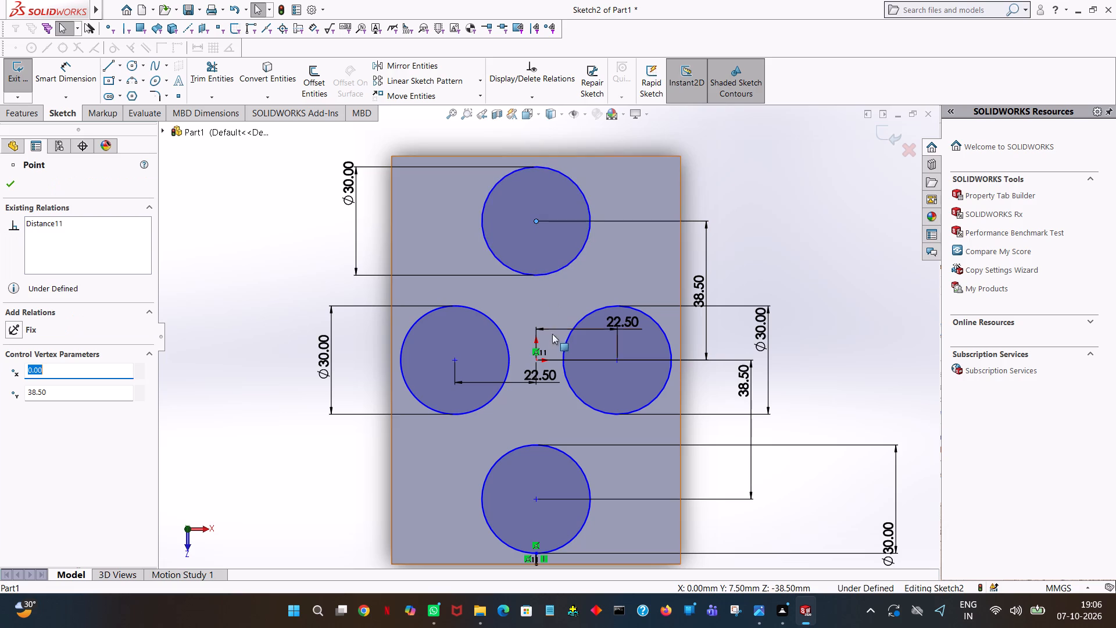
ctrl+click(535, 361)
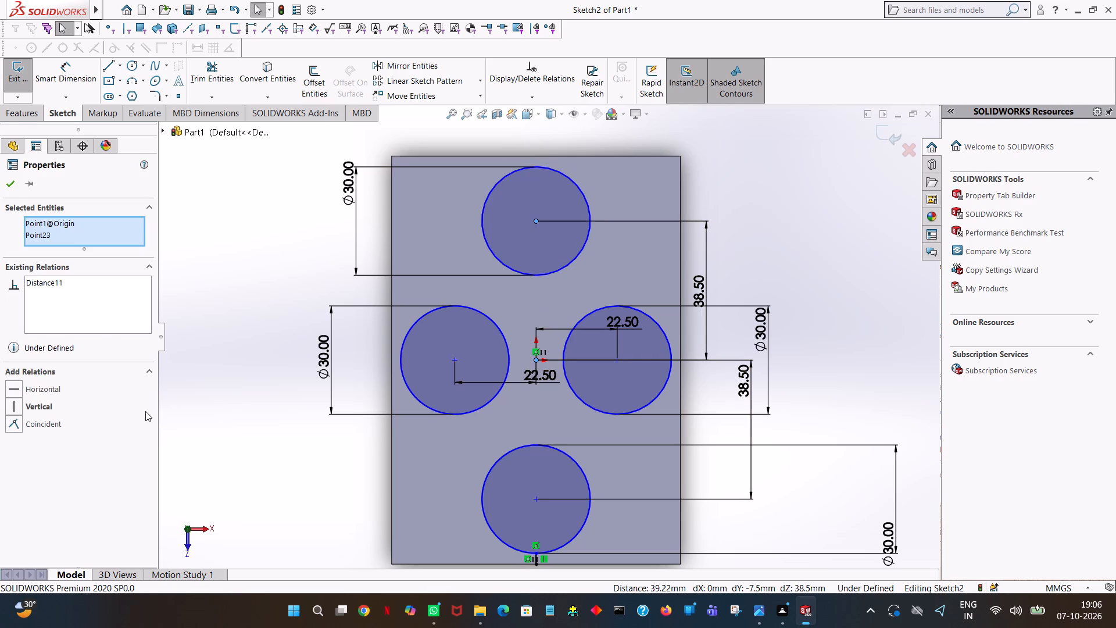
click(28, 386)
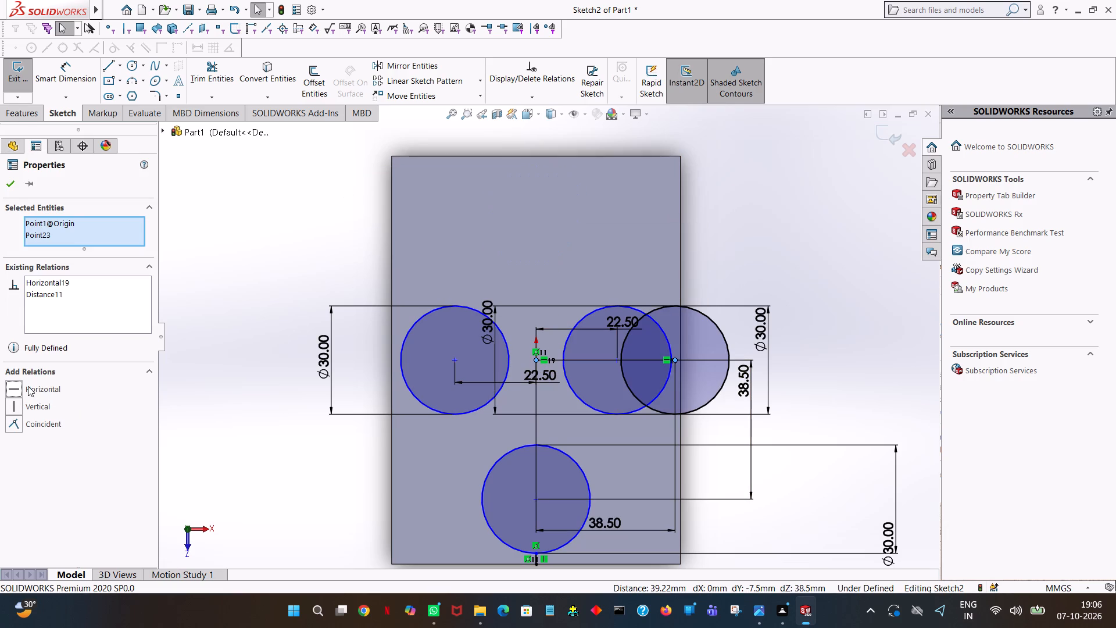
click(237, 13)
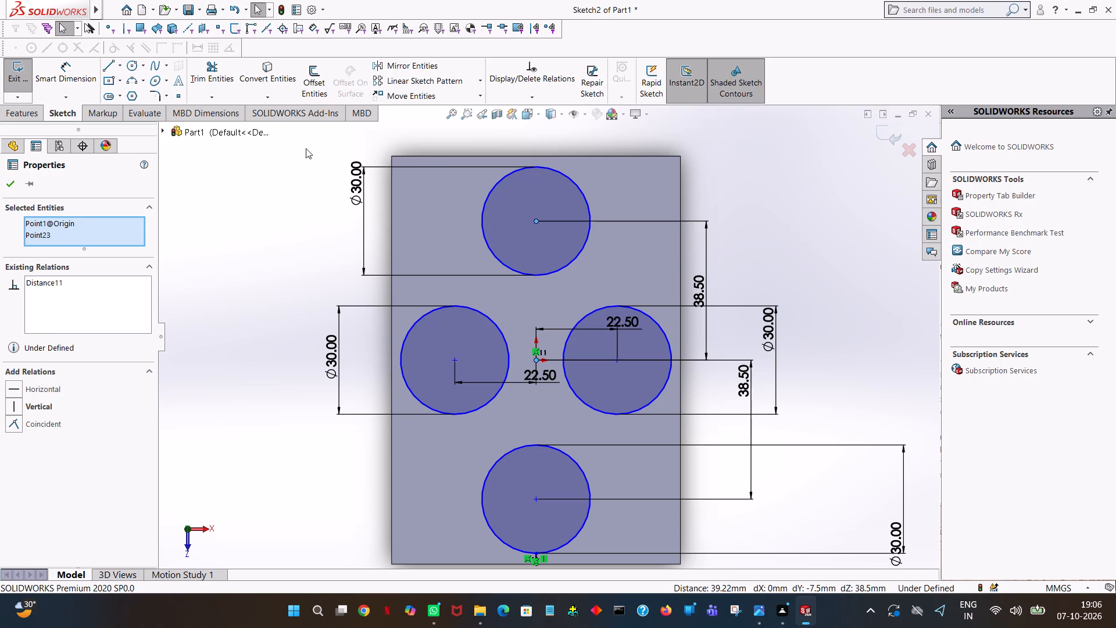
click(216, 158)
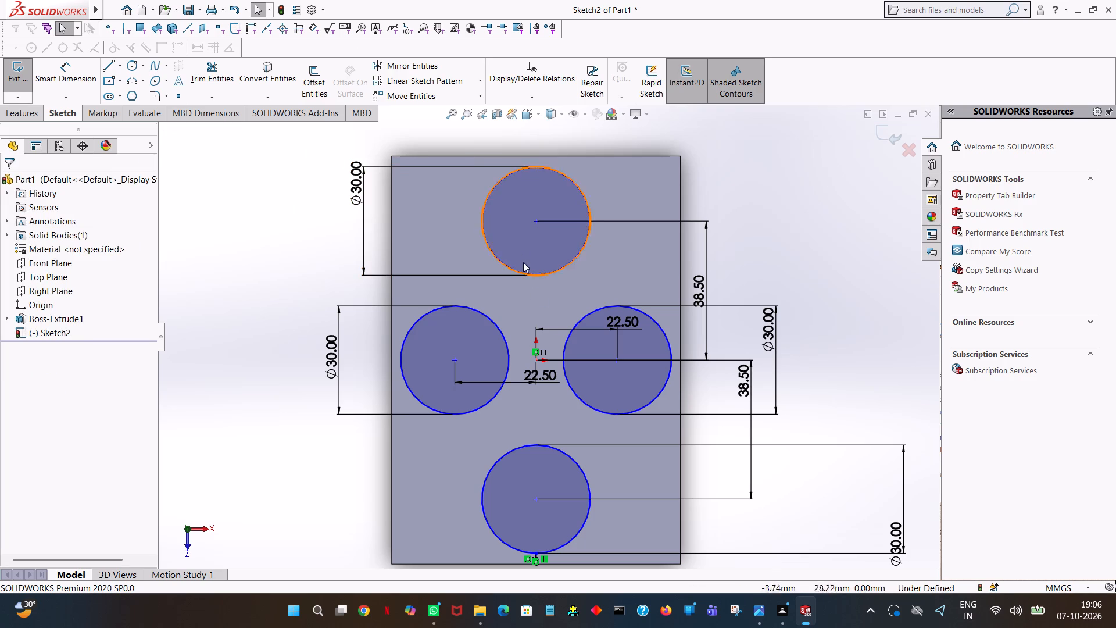
Add a horizontal relation between the right circle's centre and the origin.
ctrl+click(618, 359)
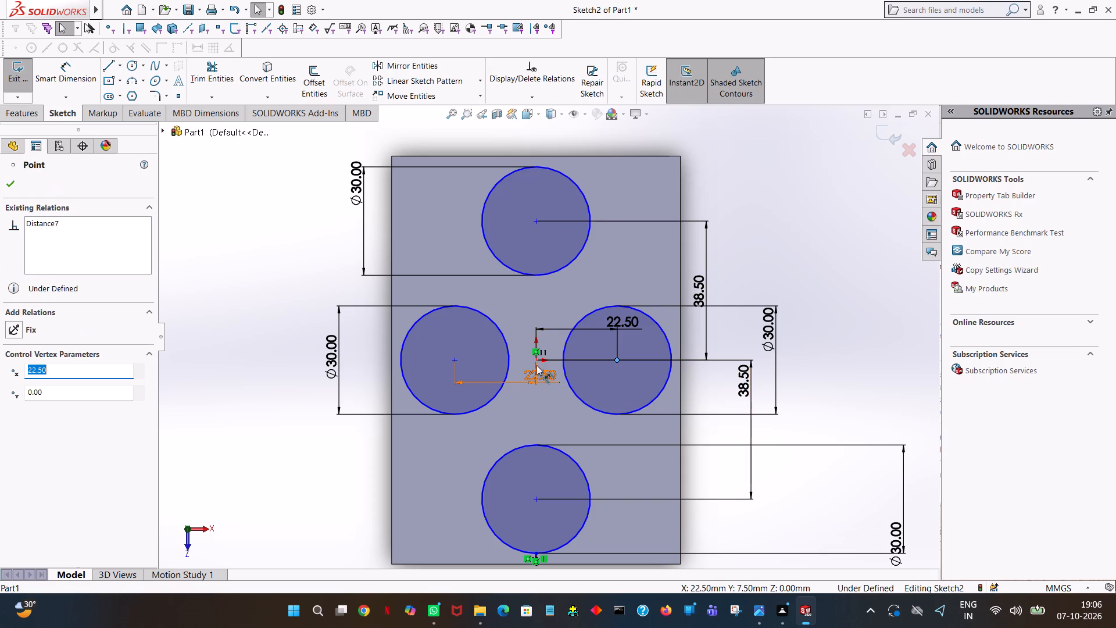
ctrl+click(535, 360)
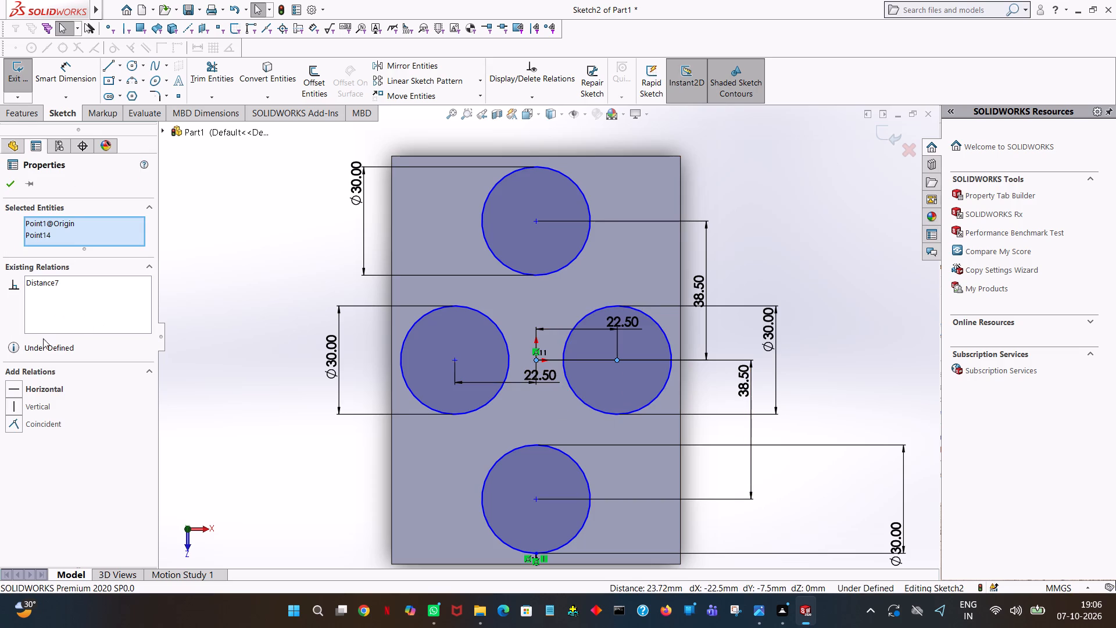
click(36, 391)
click(815, 223)
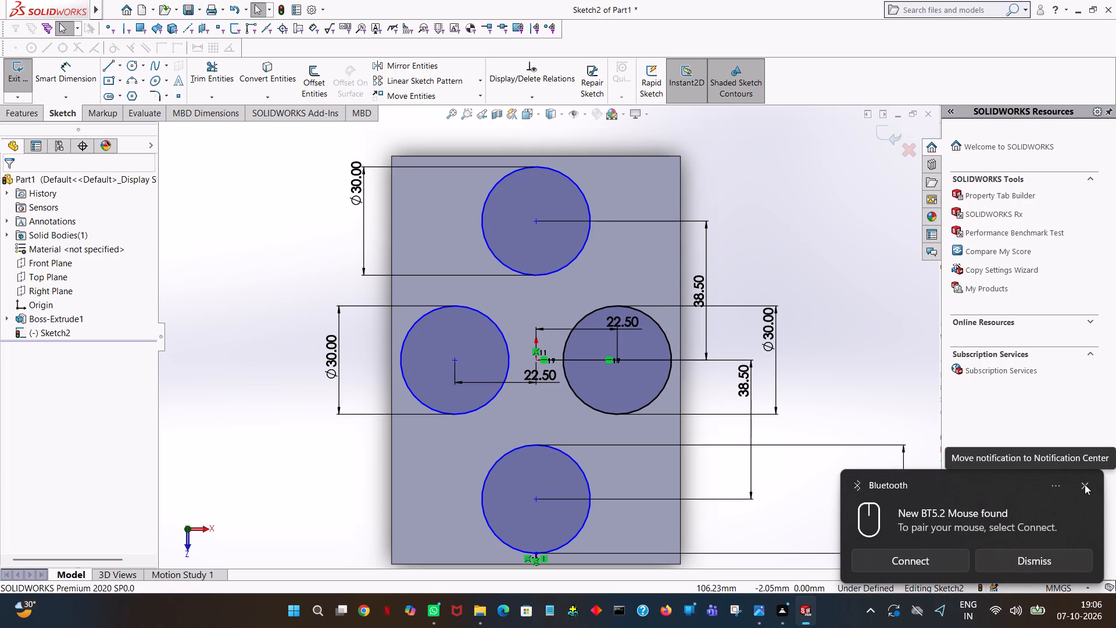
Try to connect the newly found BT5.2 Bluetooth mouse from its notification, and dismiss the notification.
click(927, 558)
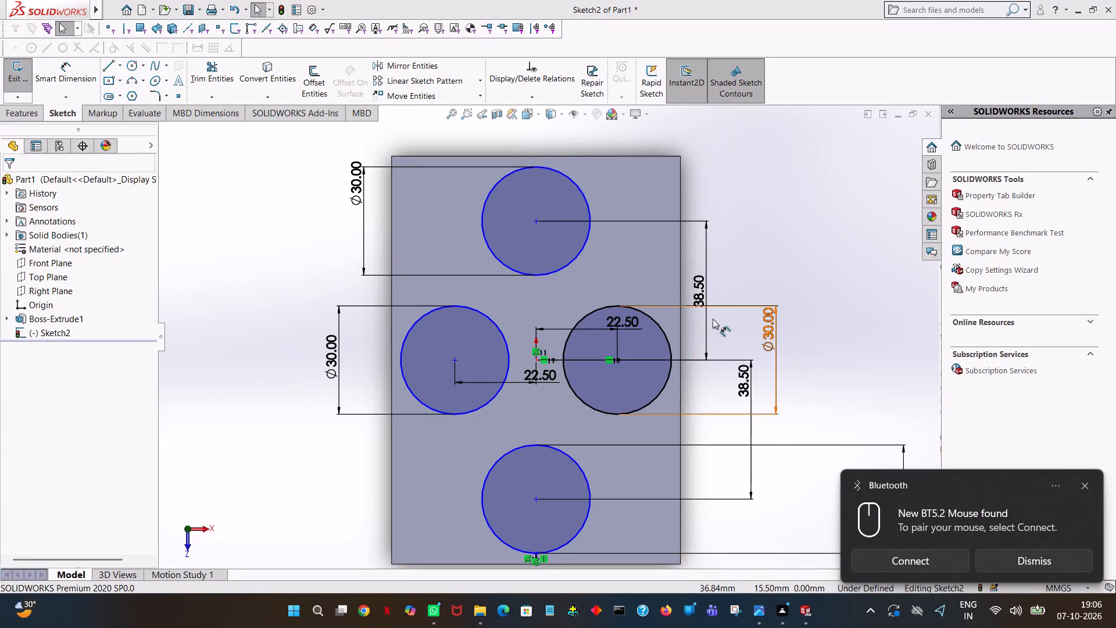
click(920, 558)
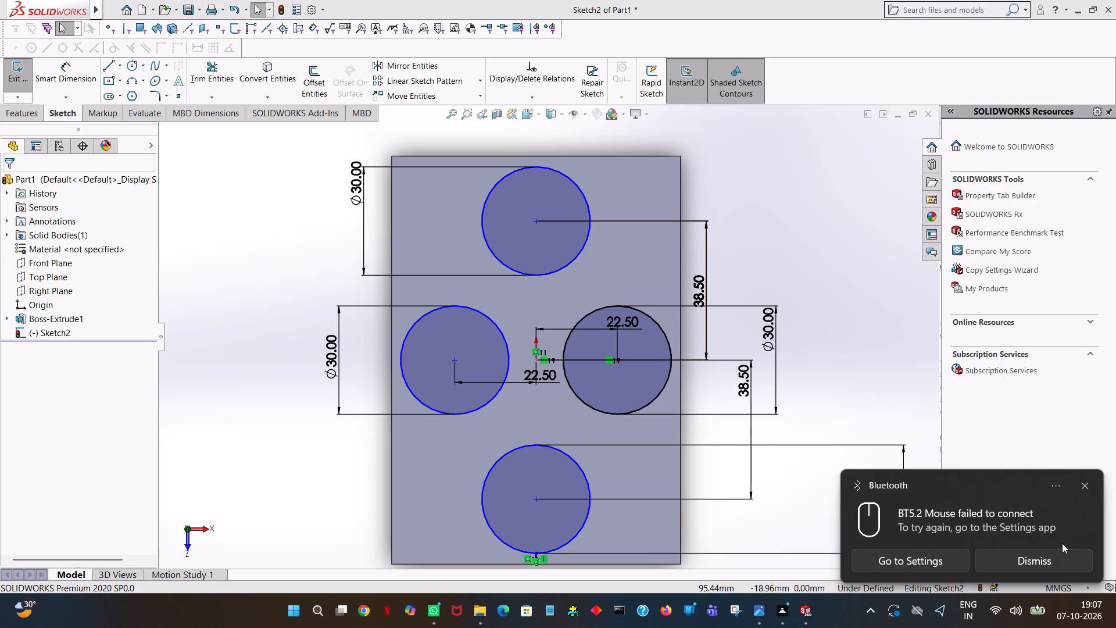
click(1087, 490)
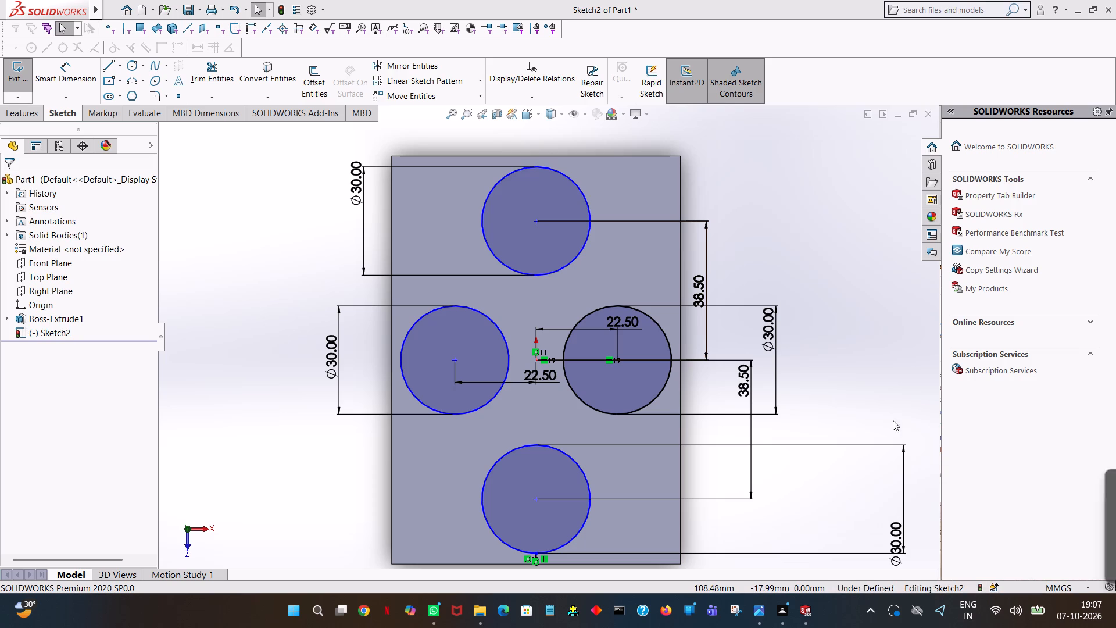
Add a vertical relation between the upper circle's centre and the origin.
ctrl+click(534, 220)
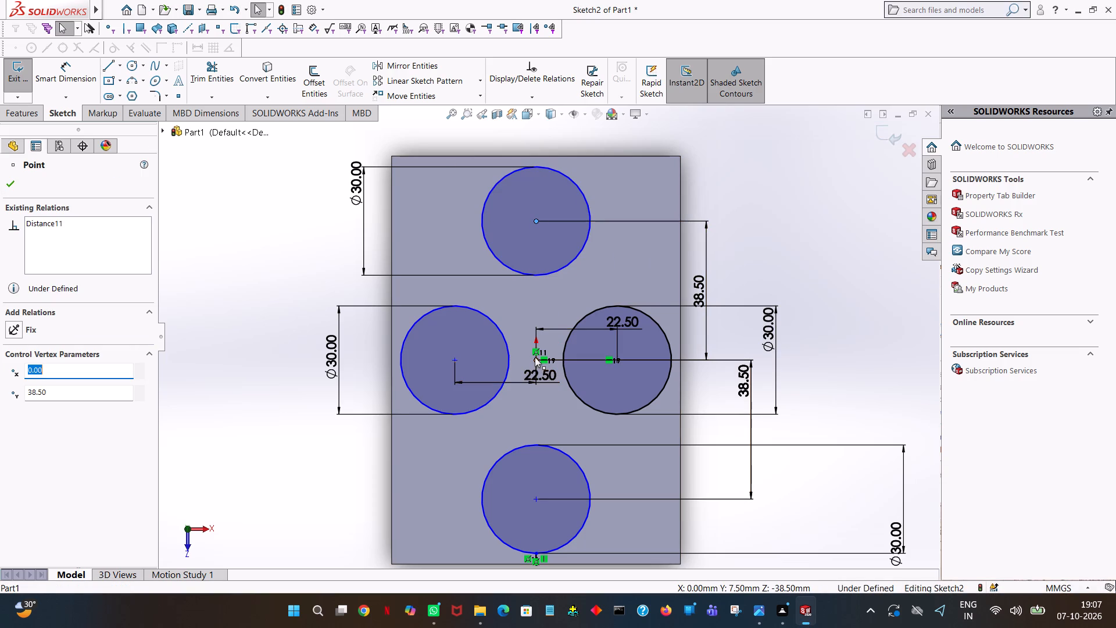
ctrl+click(535, 357)
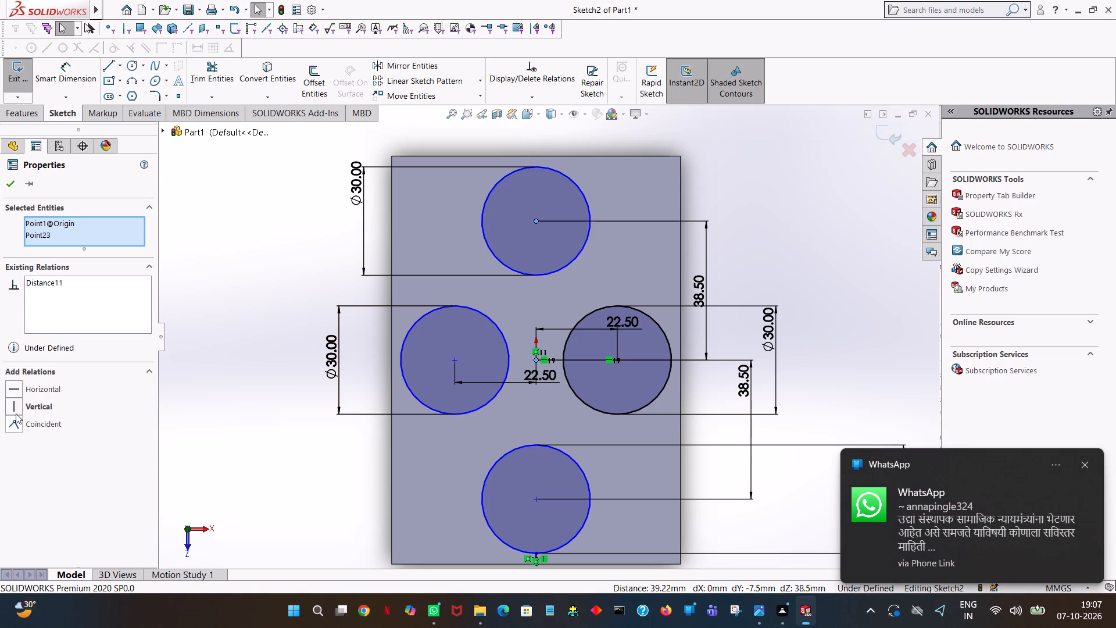
click(20, 406)
click(786, 236)
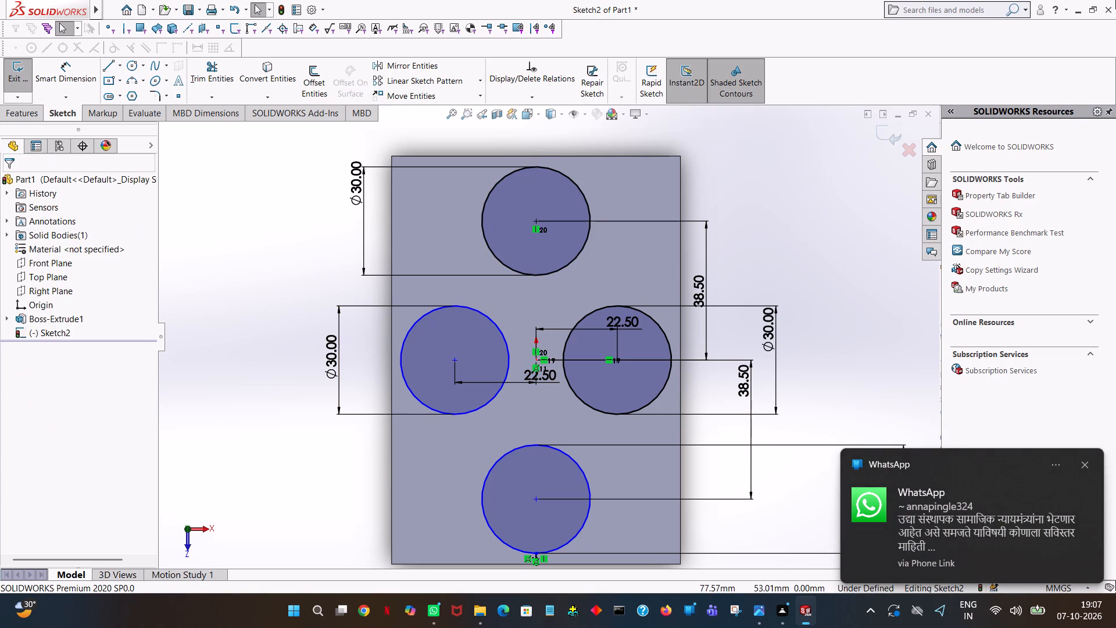
Add a horizontal relation between the left circle's centre and the origin.
ctrl+click(452, 359)
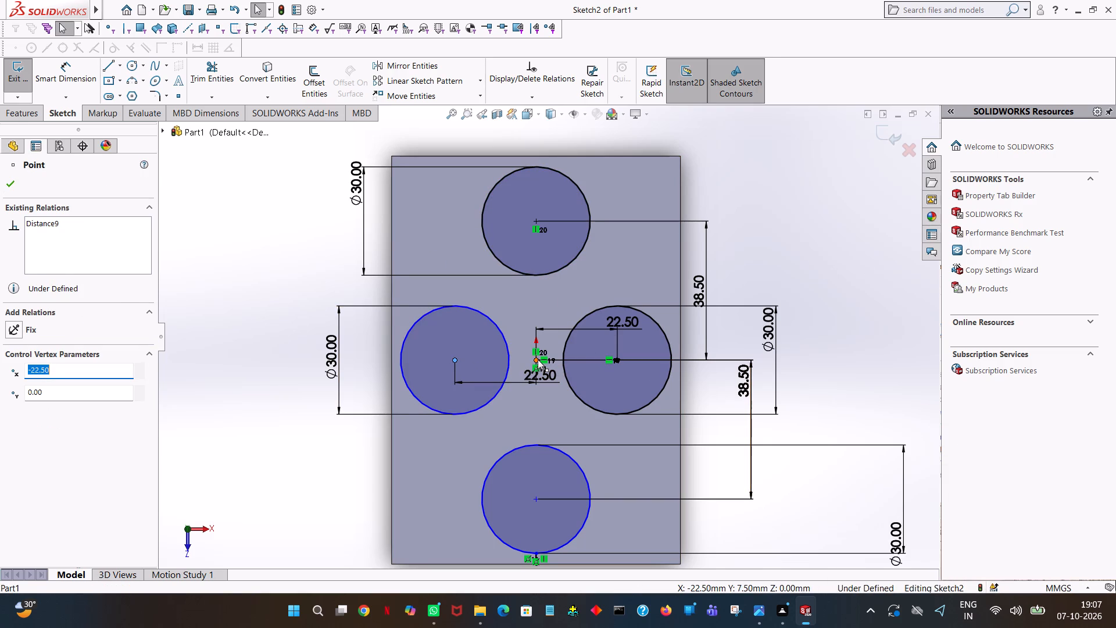
ctrl+click(538, 359)
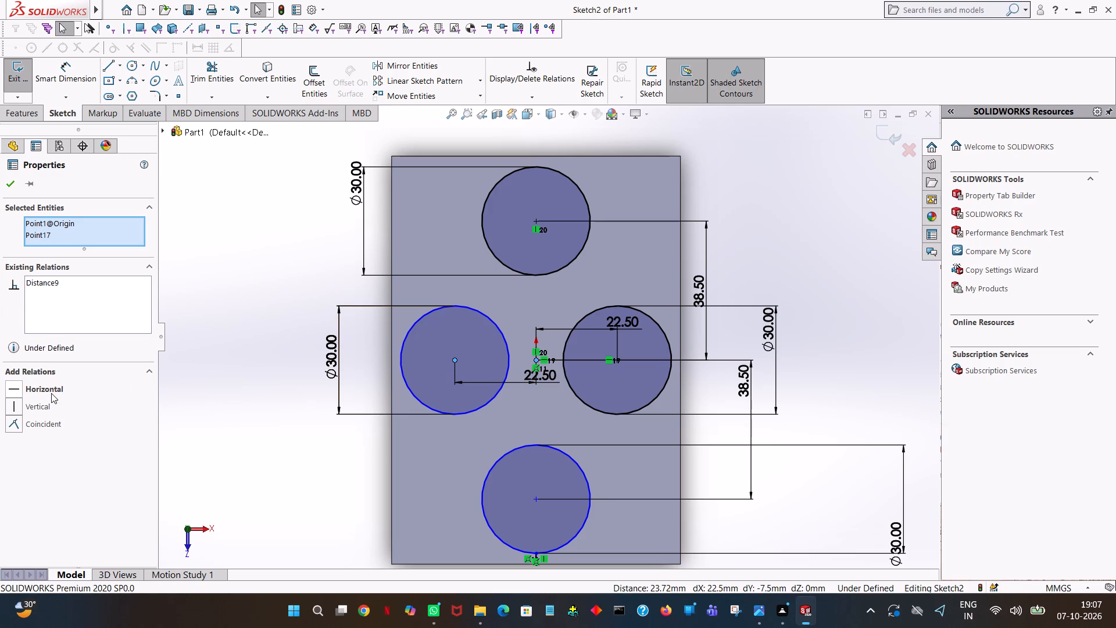
click(48, 390)
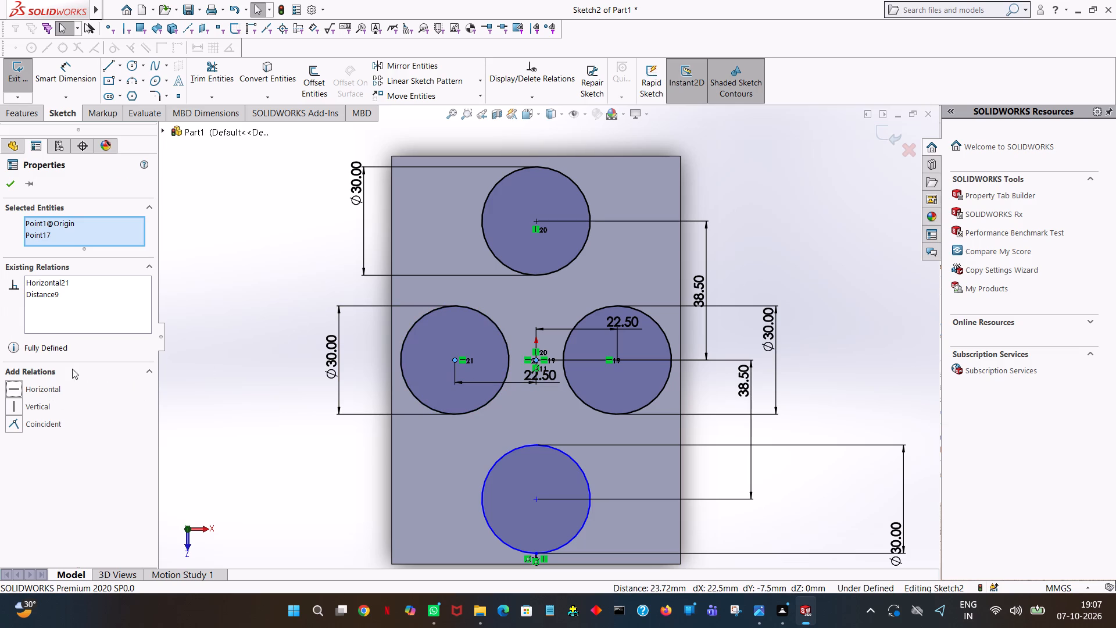
click(764, 172)
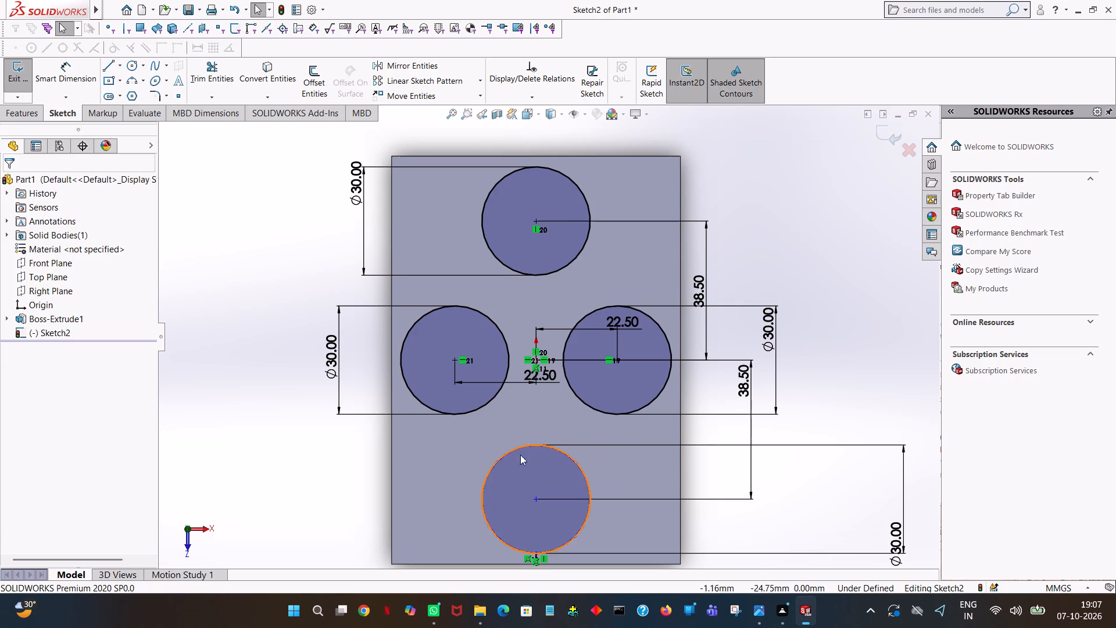
Add a vertical relation between the lower circle's centre and the origin.
ctrl+click(535, 499)
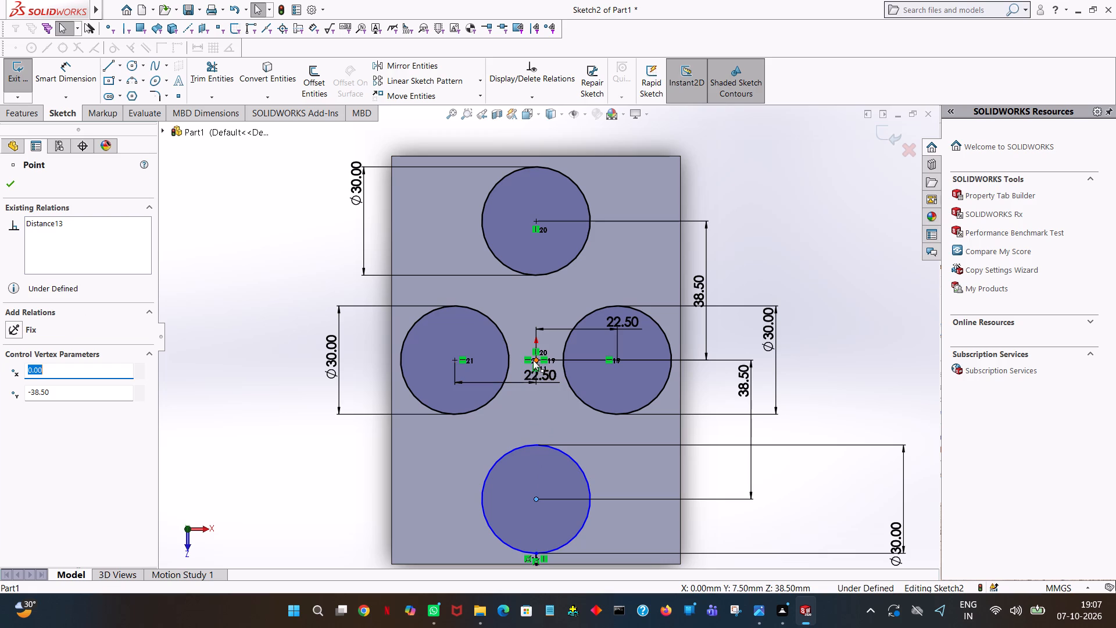
ctrl+click(537, 359)
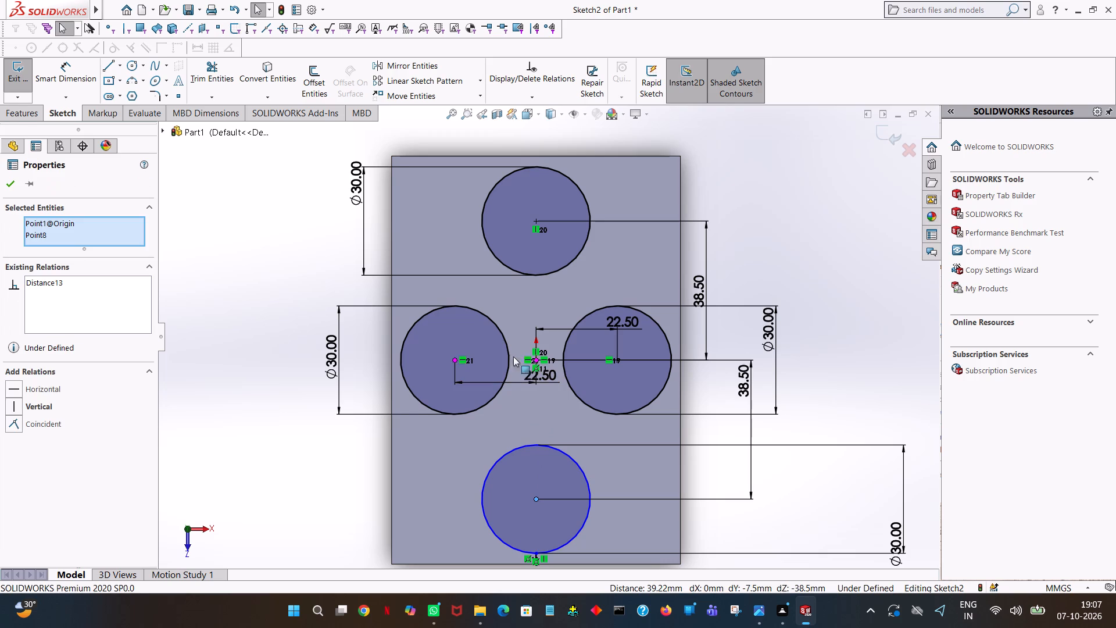
click(262, 256)
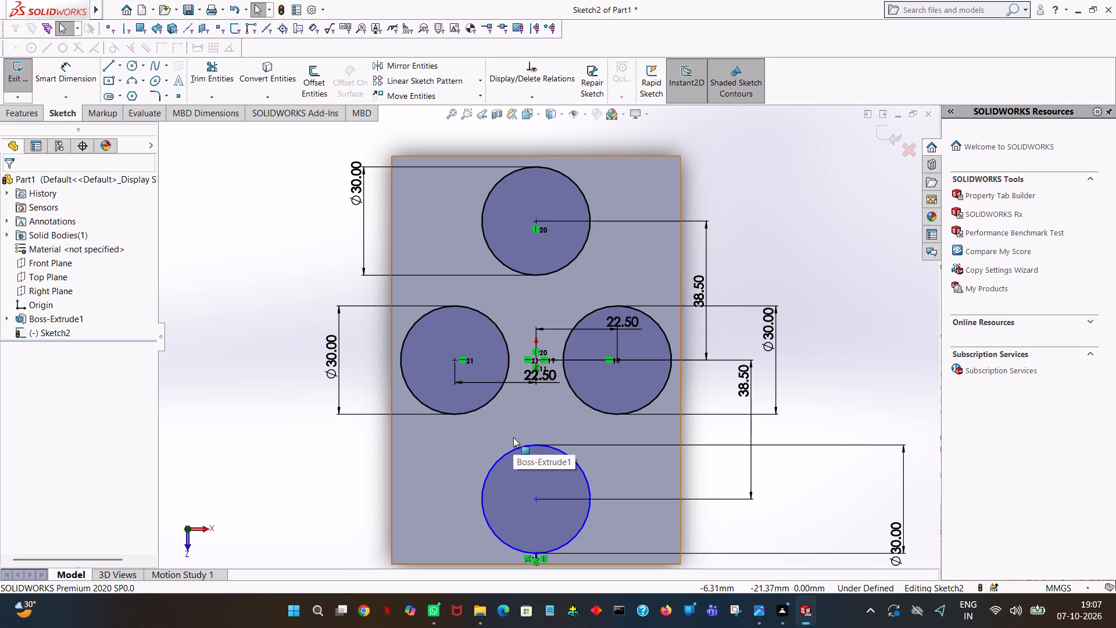
ctrl+click(536, 499)
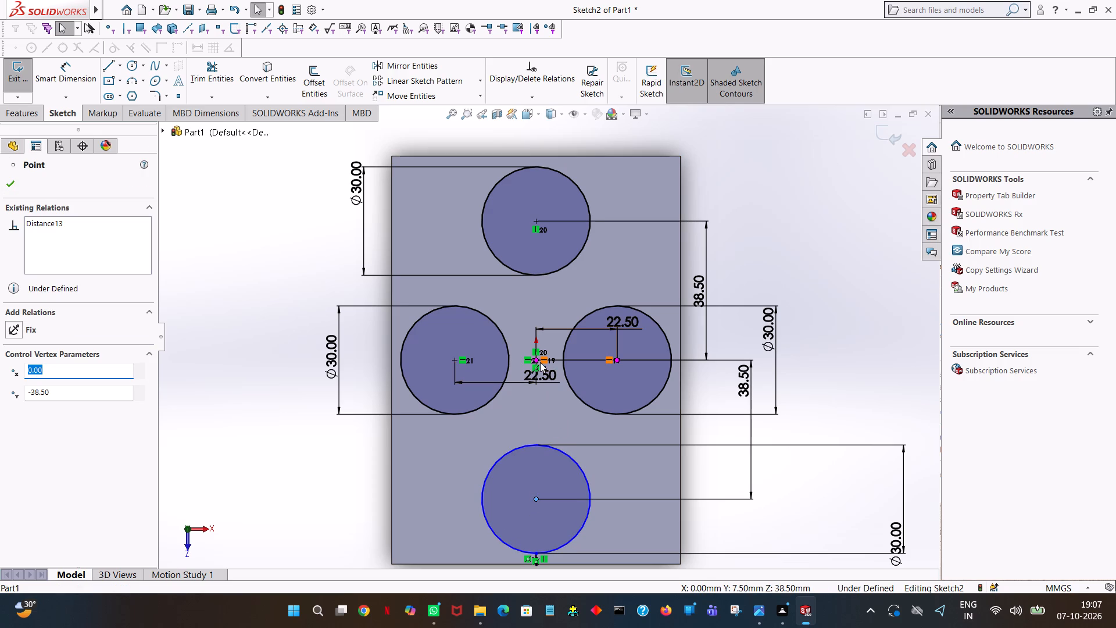
ctrl+click(539, 361)
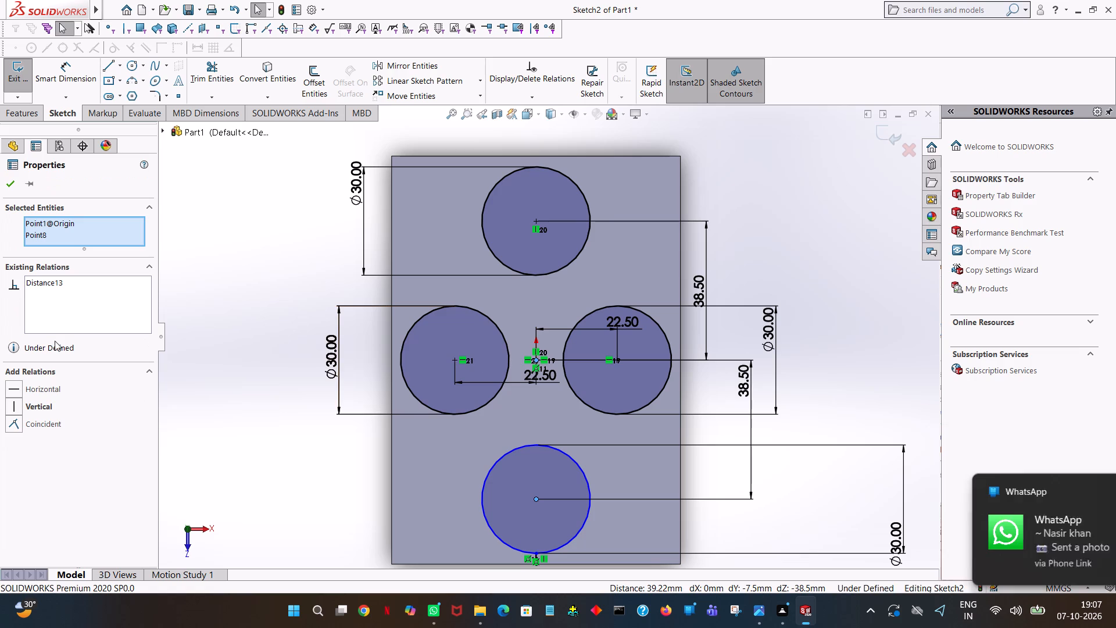
click(35, 402)
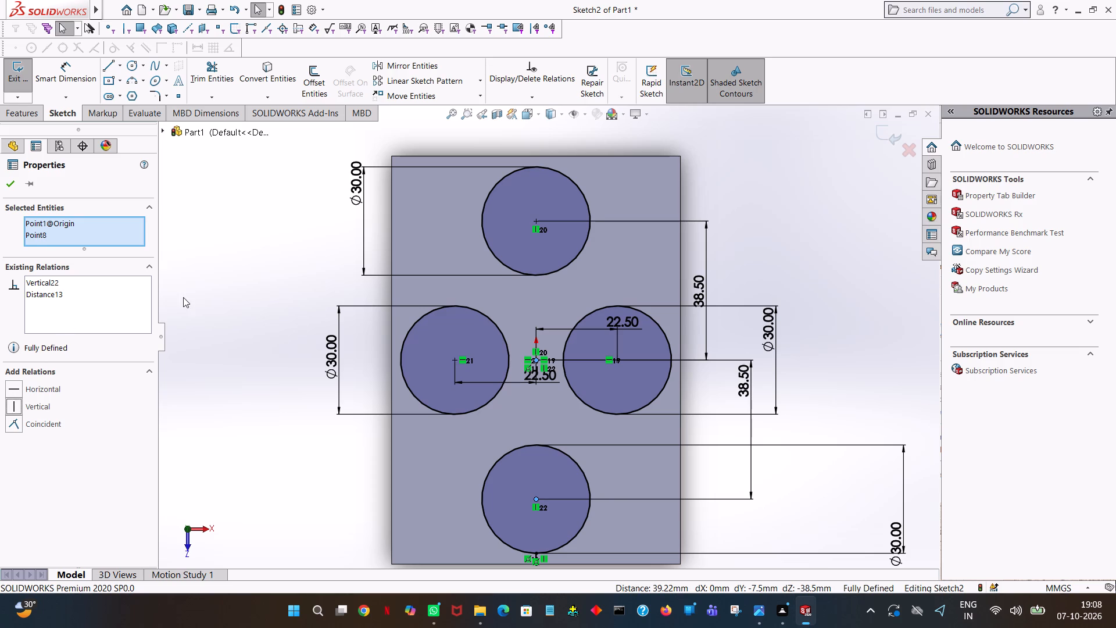
click(221, 284)
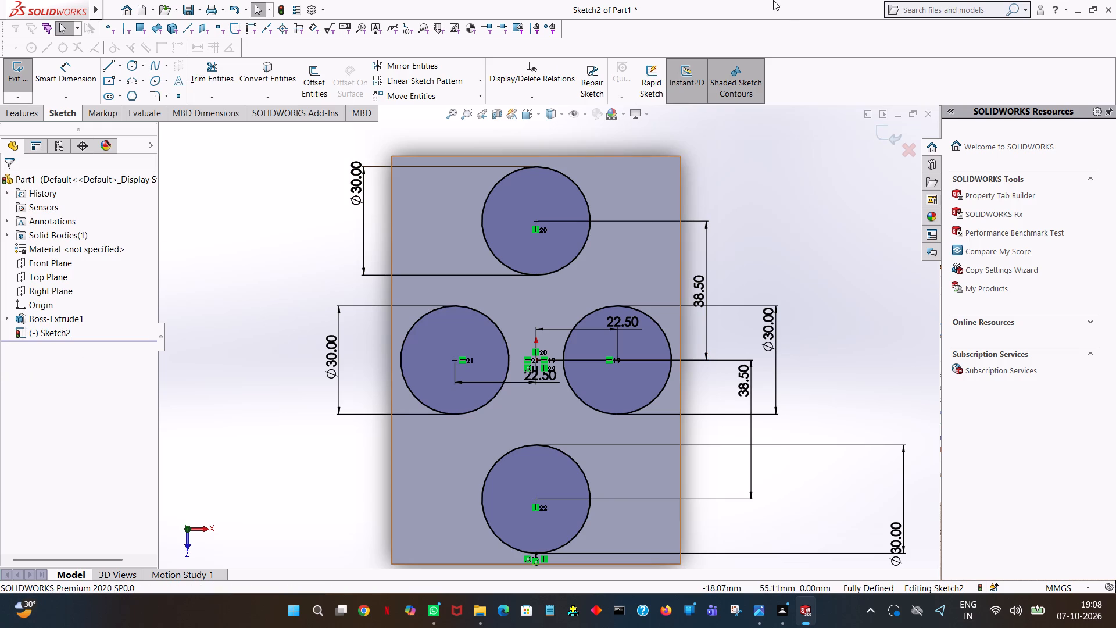
Sketch a perimeter circle tangent to the left and upper circles, with a radius of 15 mm.
click(133, 66)
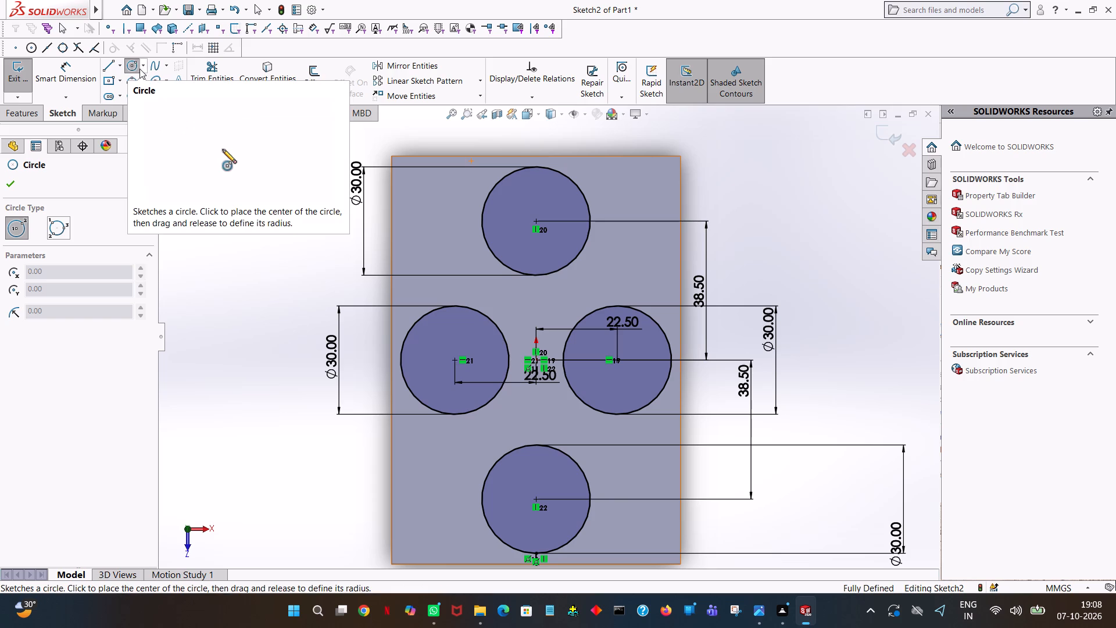
click(145, 68)
click(152, 88)
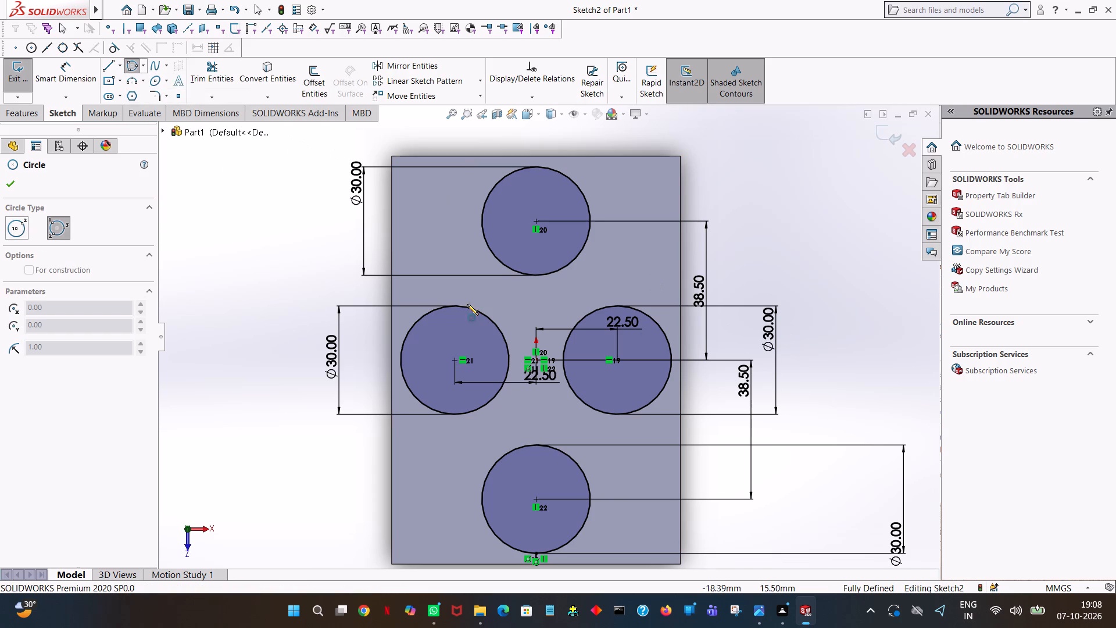
click(464, 307)
click(482, 237)
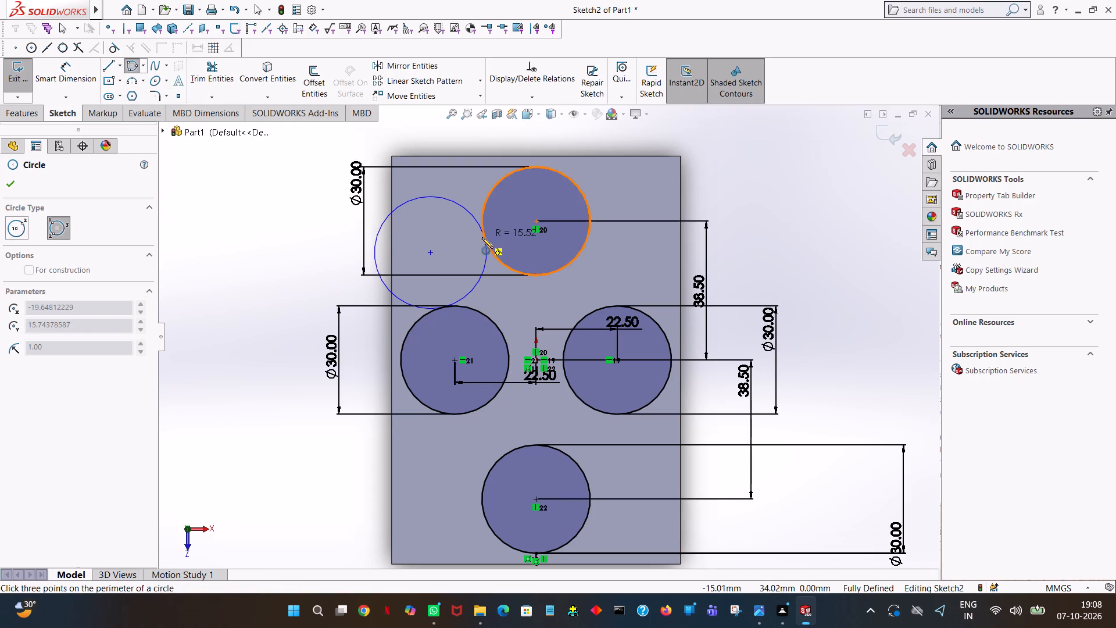
click(500, 281)
text(15)
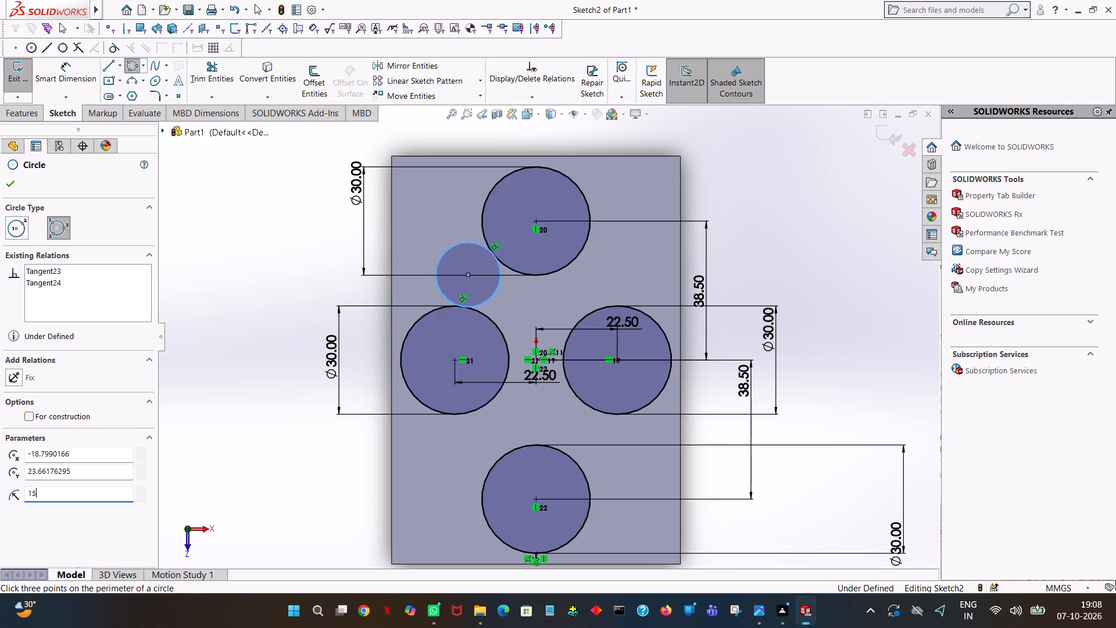
key(Return)
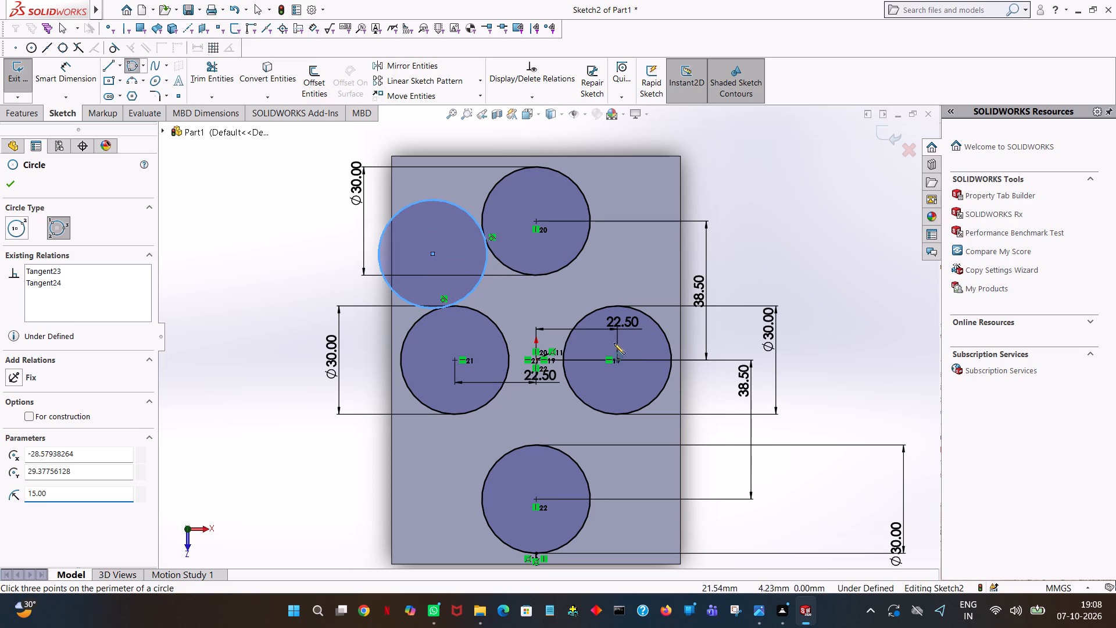
Sketch a perimeter circle tangent to the right and upper circles, with a radius of 15 mm.
click(613, 306)
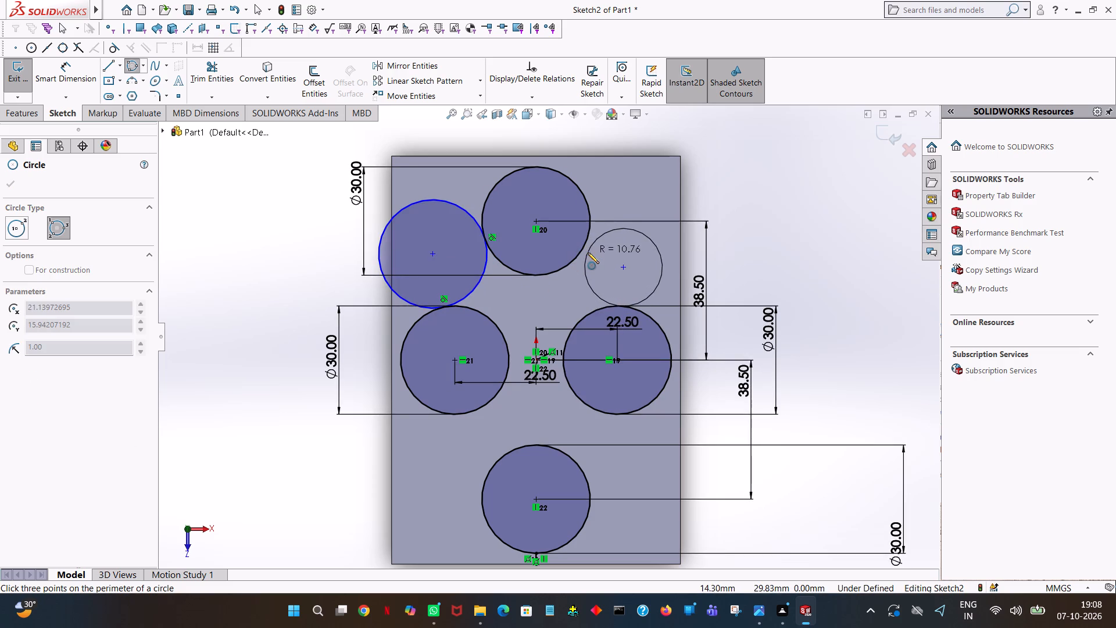
click(585, 245)
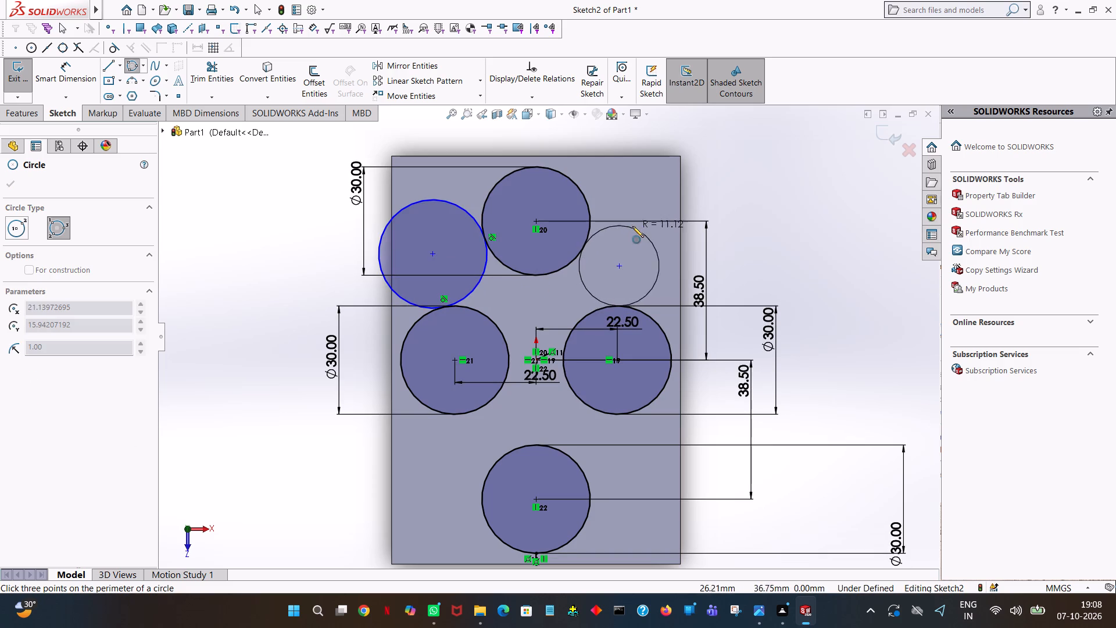
click(640, 222)
text(15)
key(Return)
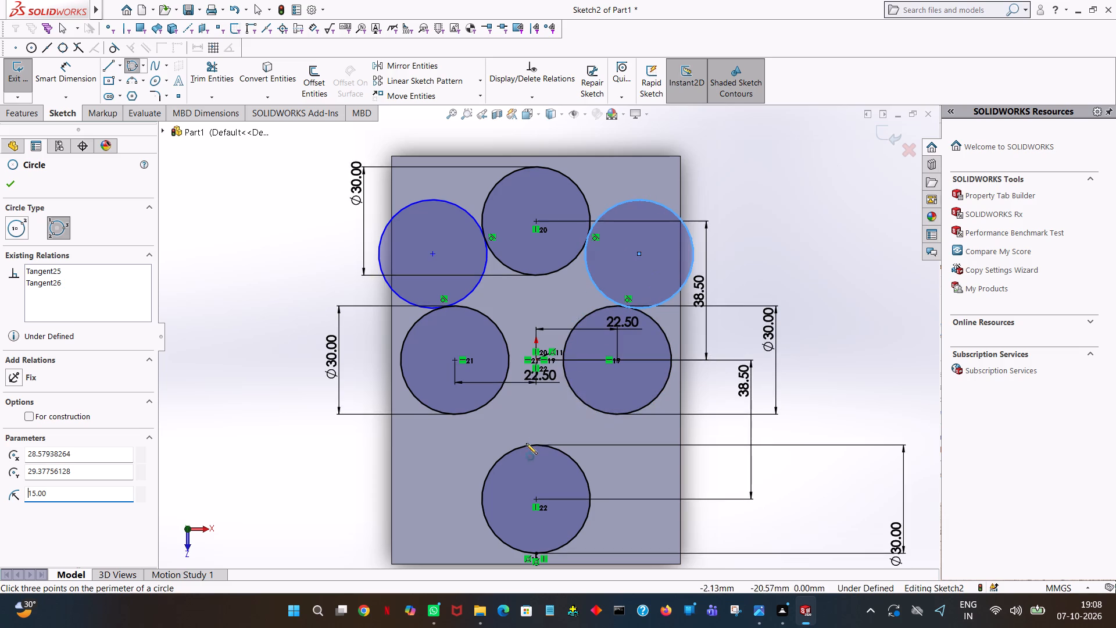
Sketch a perimeter circle tangent to the lower and left circles, with a radius of 15 mm.
click(512, 452)
click(482, 404)
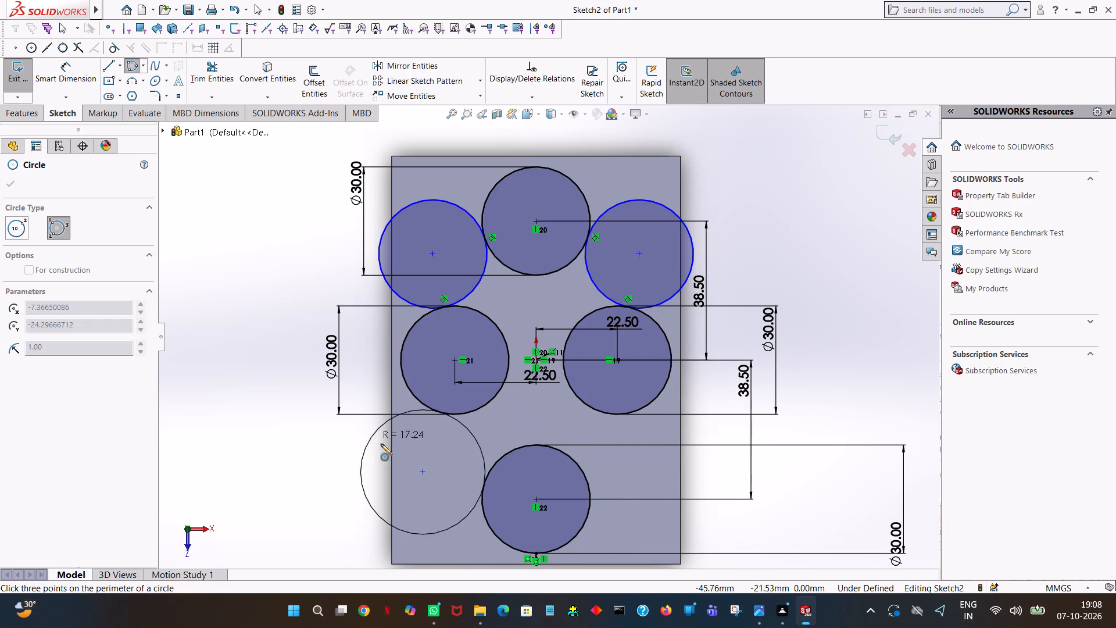
click(441, 438)
text(15)
key(Return)
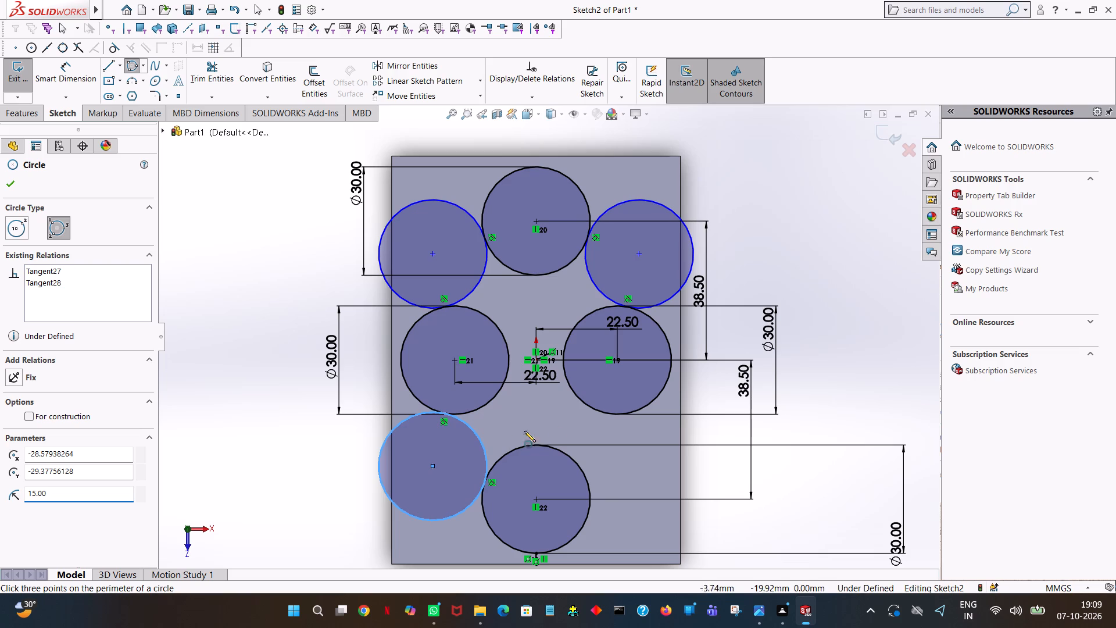
Sketch a perimeter circle tangent to the lower and right circles, with a radius of 15 mm, and finish the Circle command.
click(583, 472)
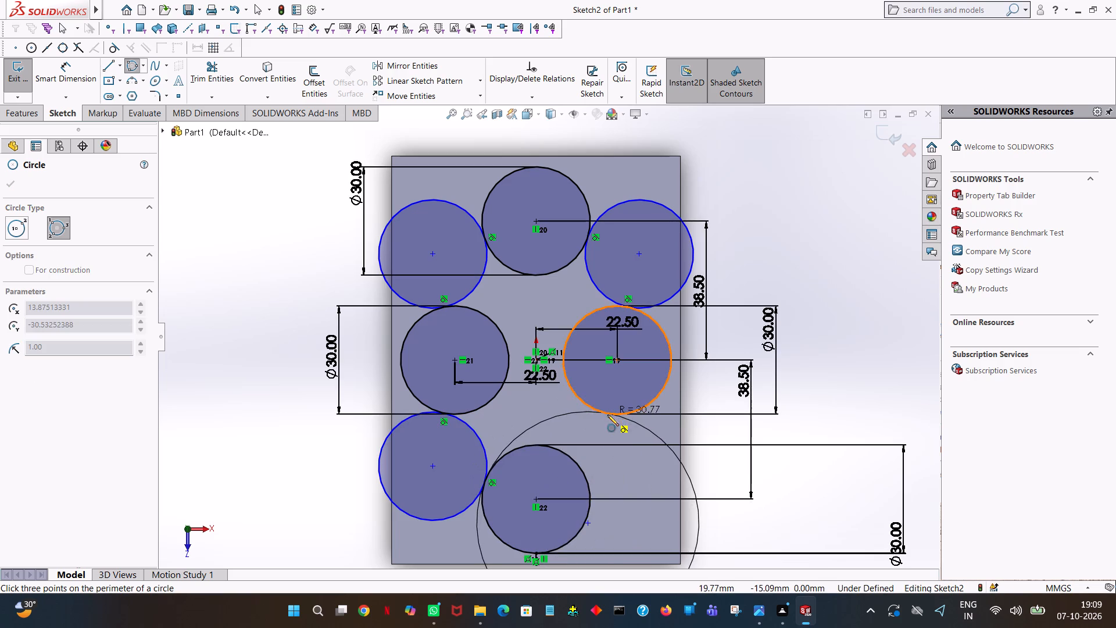
click(607, 415)
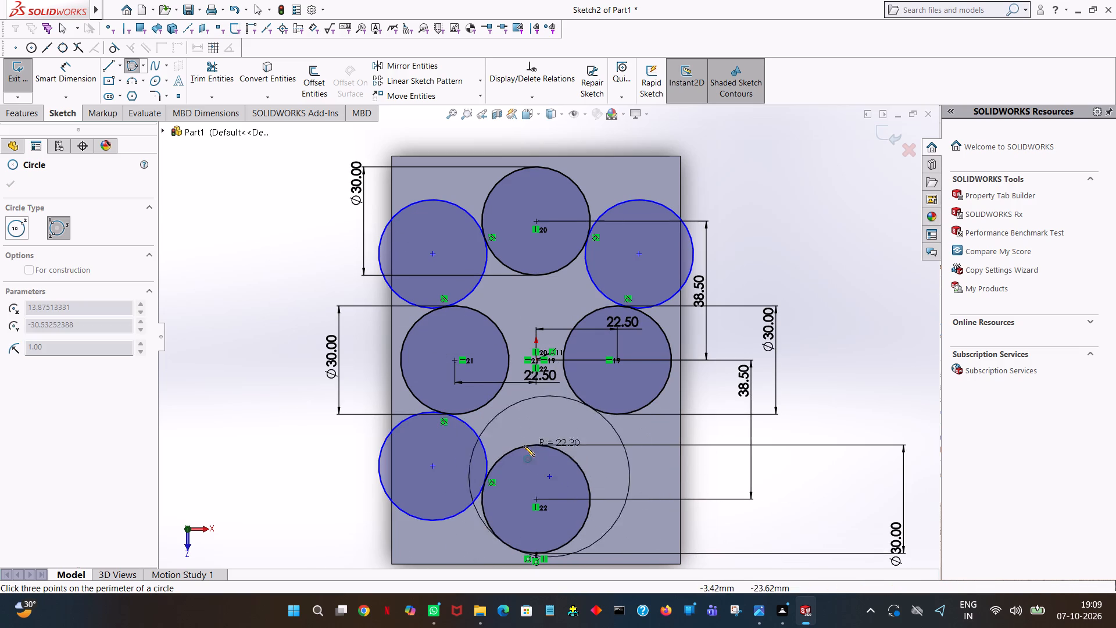
click(617, 474)
text(15)
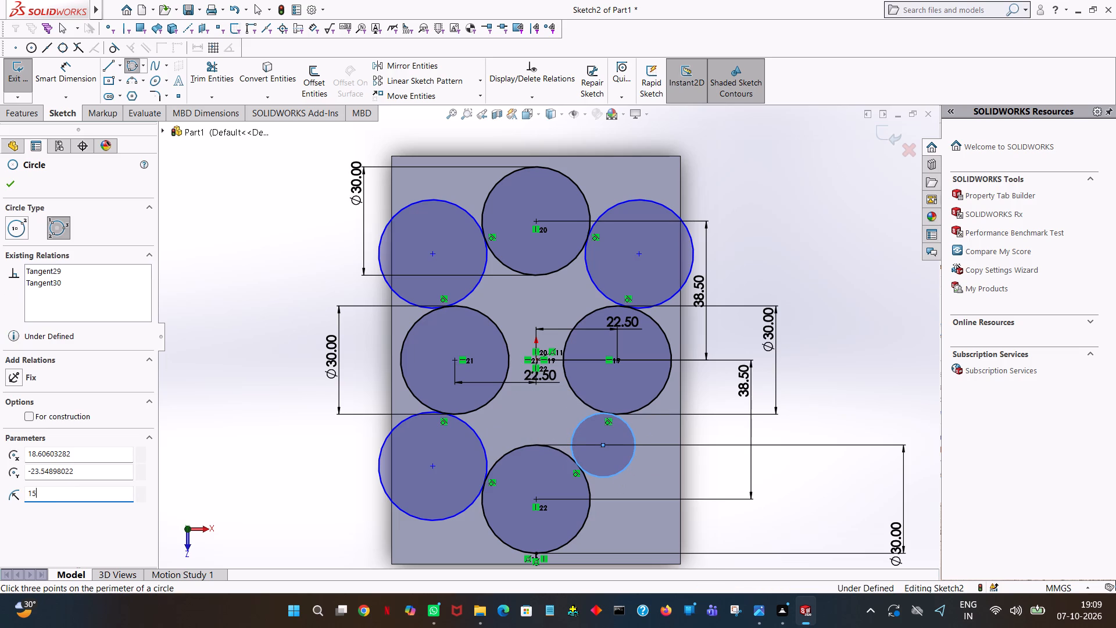
key(Return)
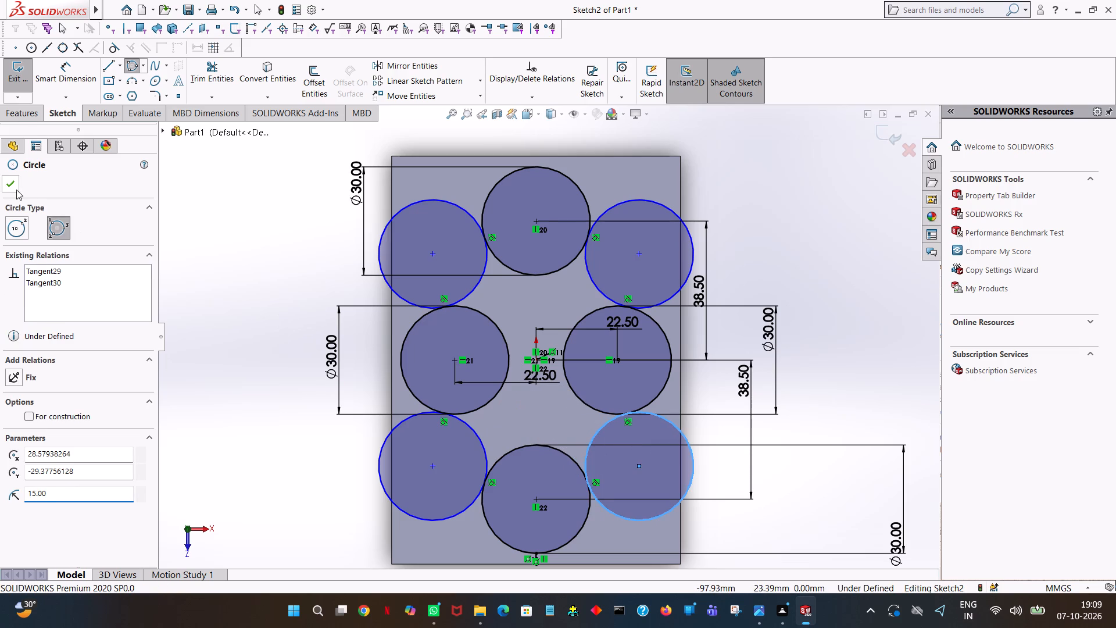
click(16, 190)
click(153, 177)
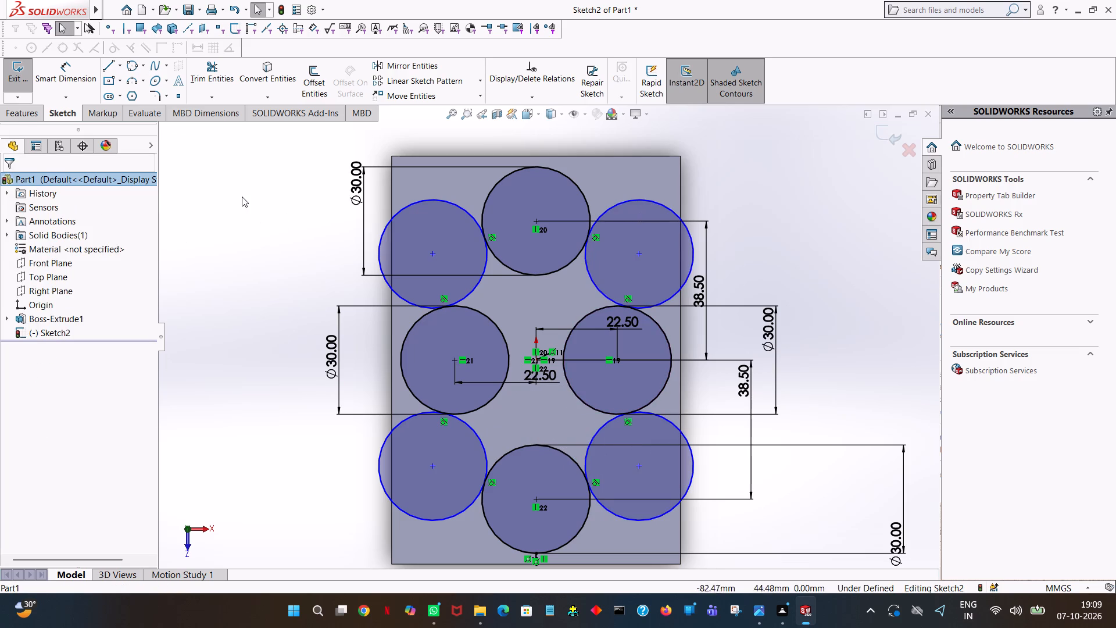
click(242, 197)
Trim away the outer portions of the four 15 mm radius tangent circles, keeping only the inner blend arcs between the 30 mm circles.
click(77, 82)
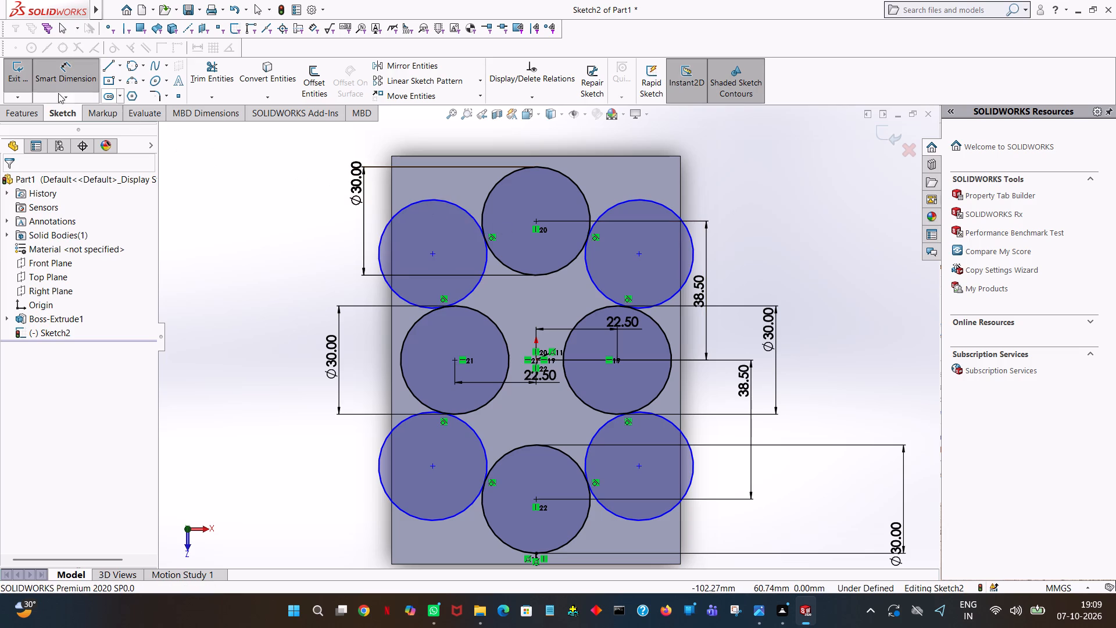
click(213, 77)
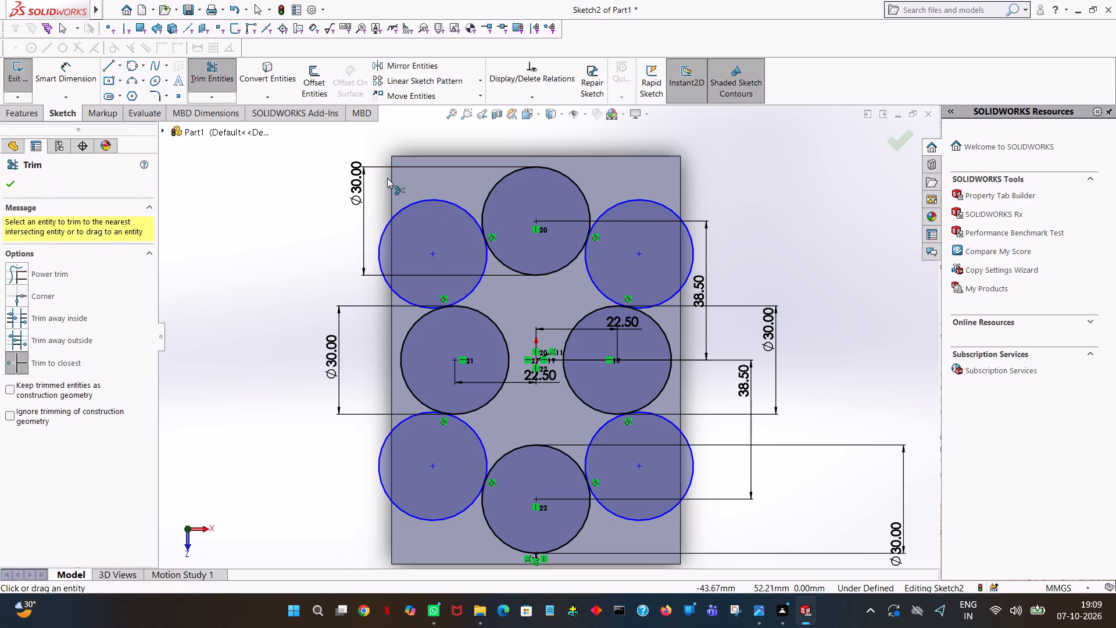
click(423, 204)
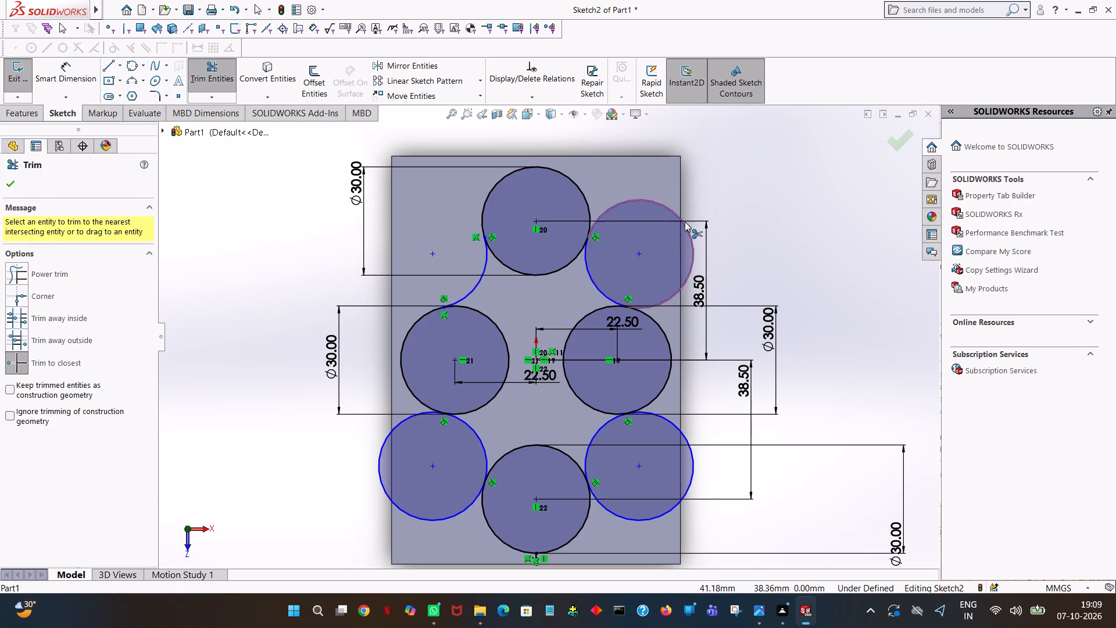
click(685, 222)
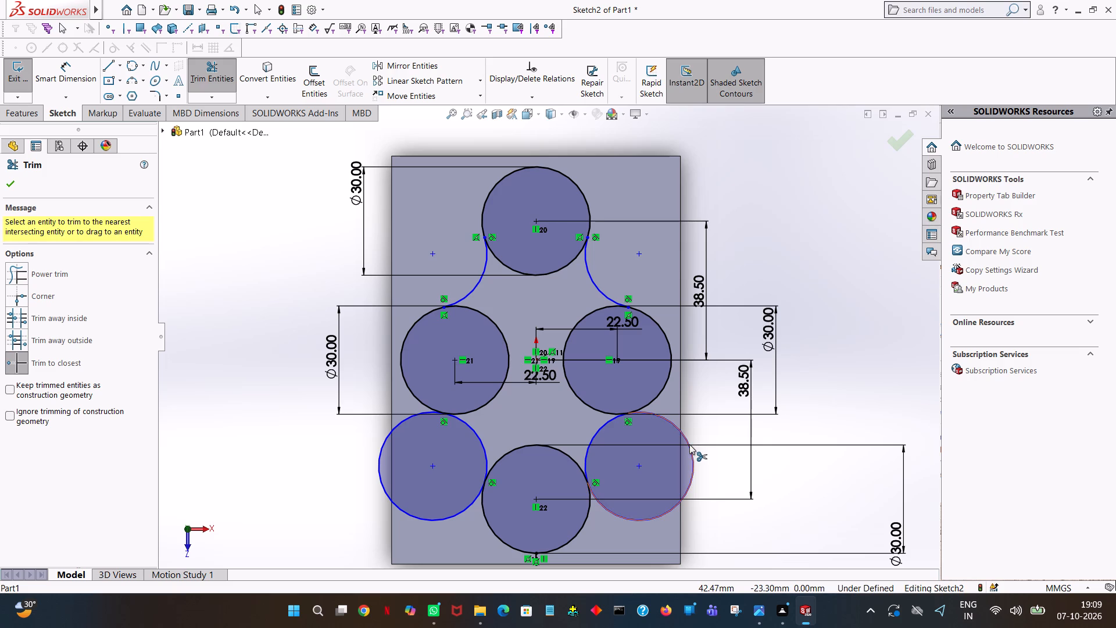
click(689, 444)
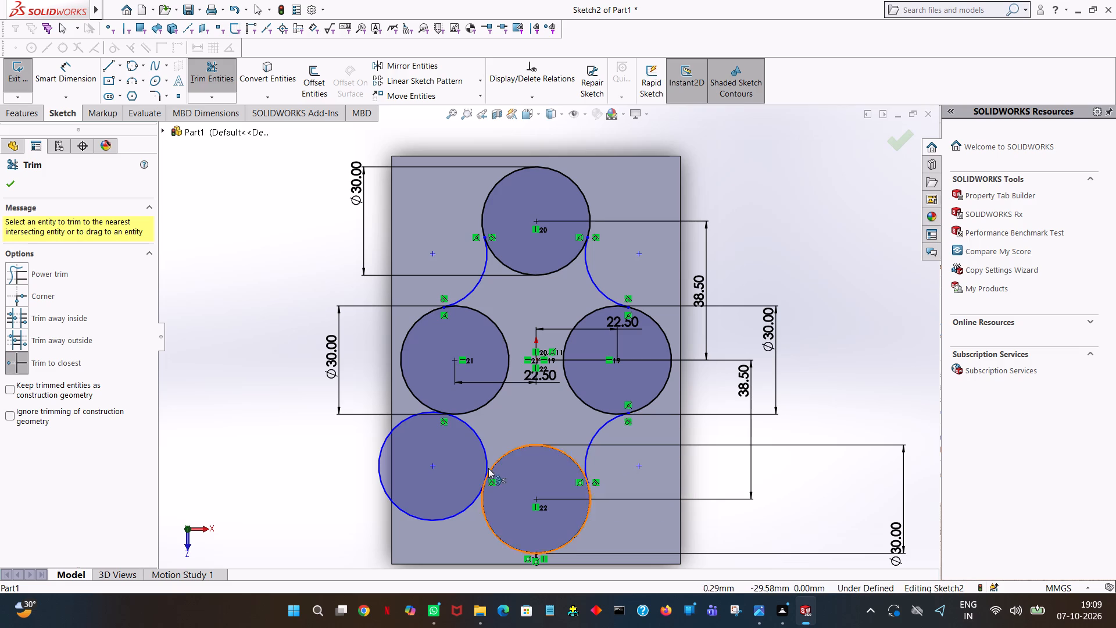
click(380, 451)
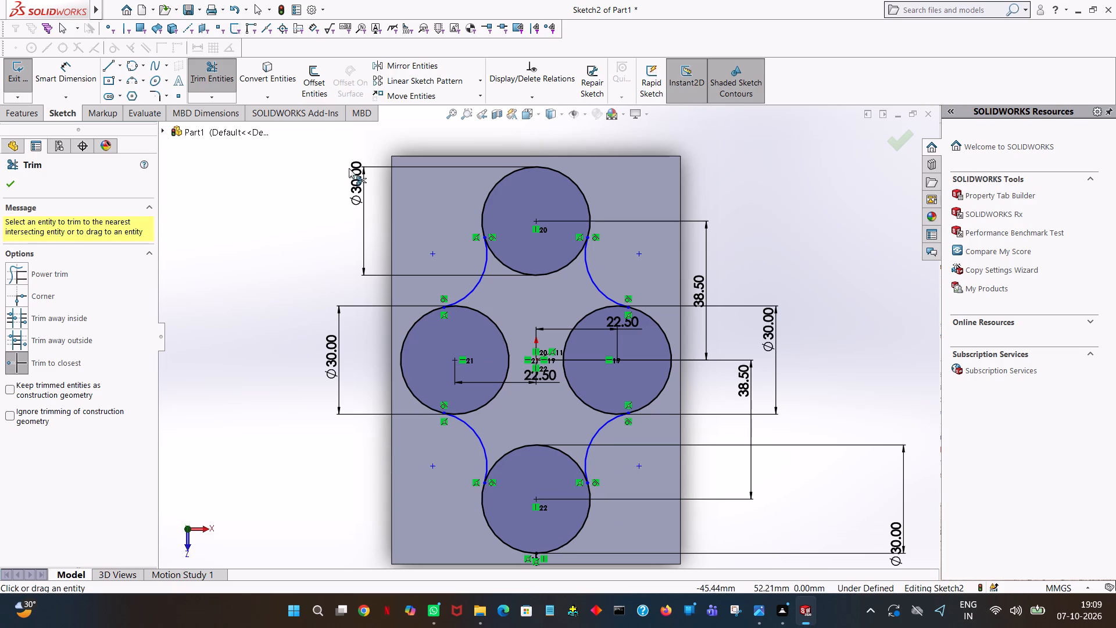
click(12, 185)
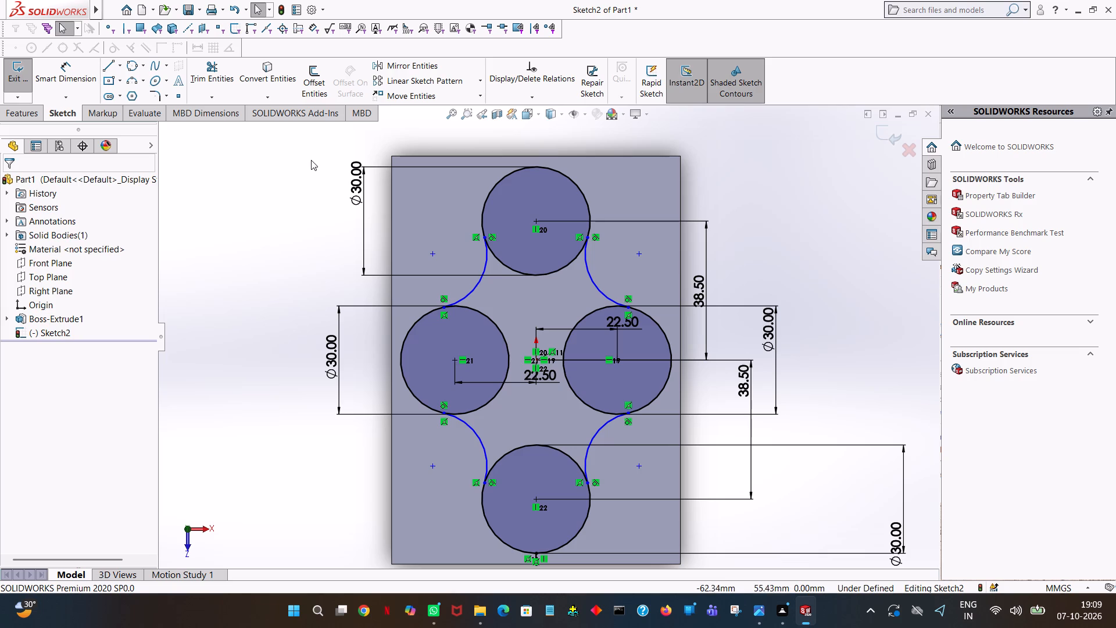
Dimension the upper-left and upper-right blend arcs with a radius of 15 mm each.
click(52, 70)
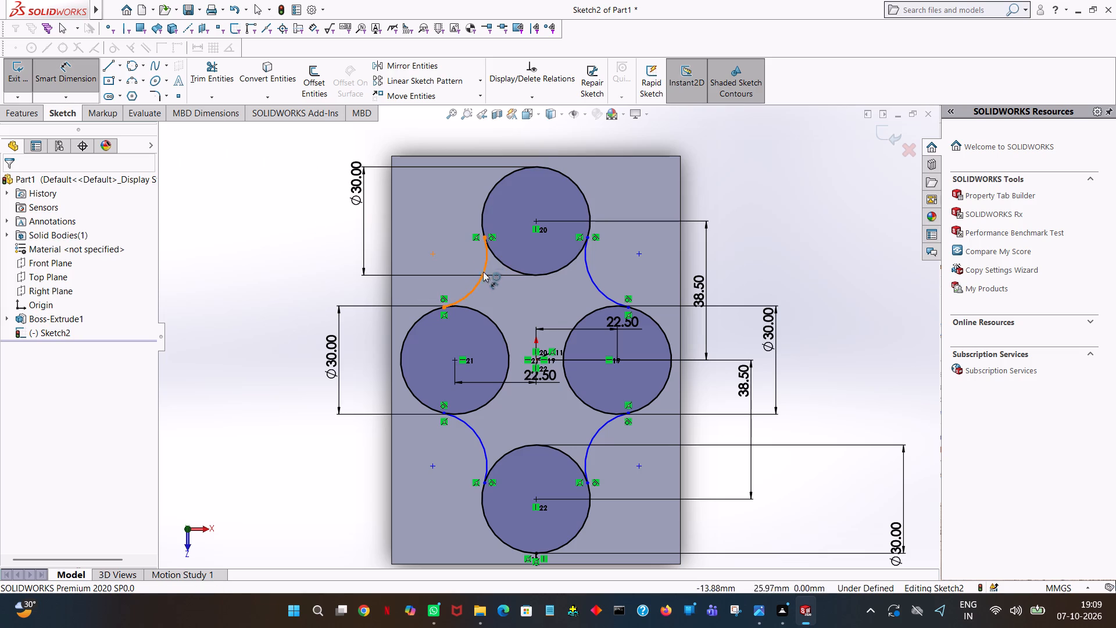
click(482, 273)
click(324, 229)
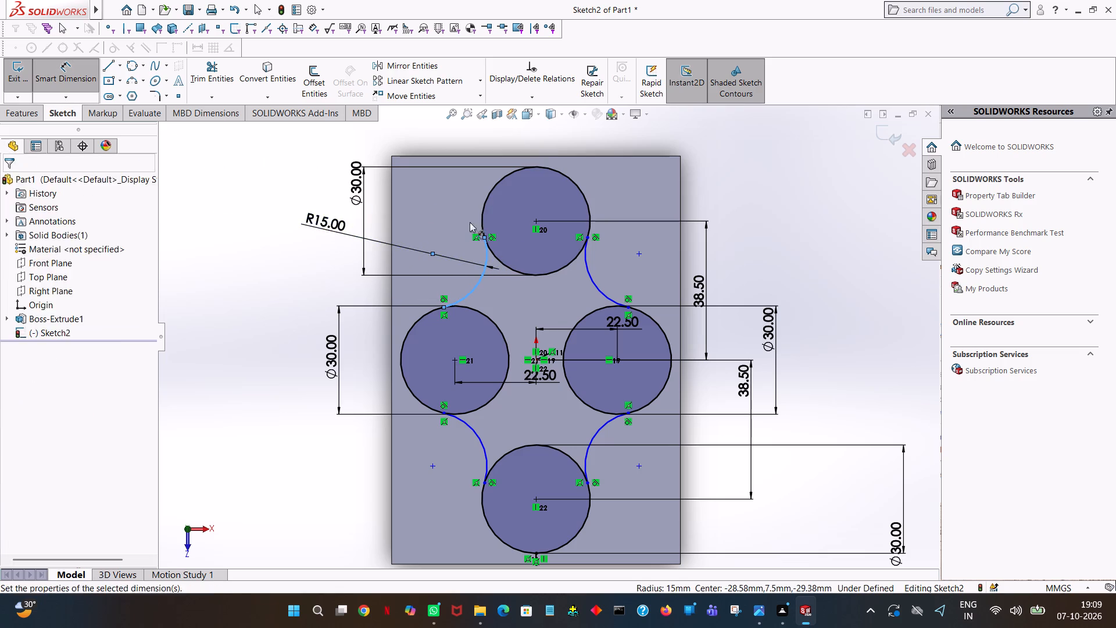
click(274, 213)
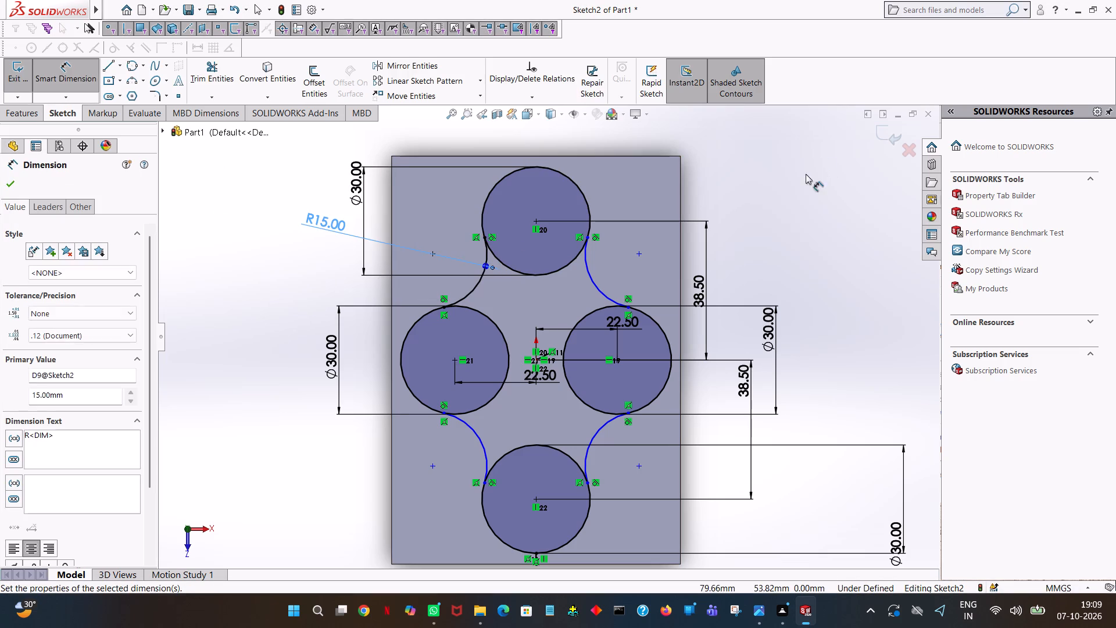
click(799, 177)
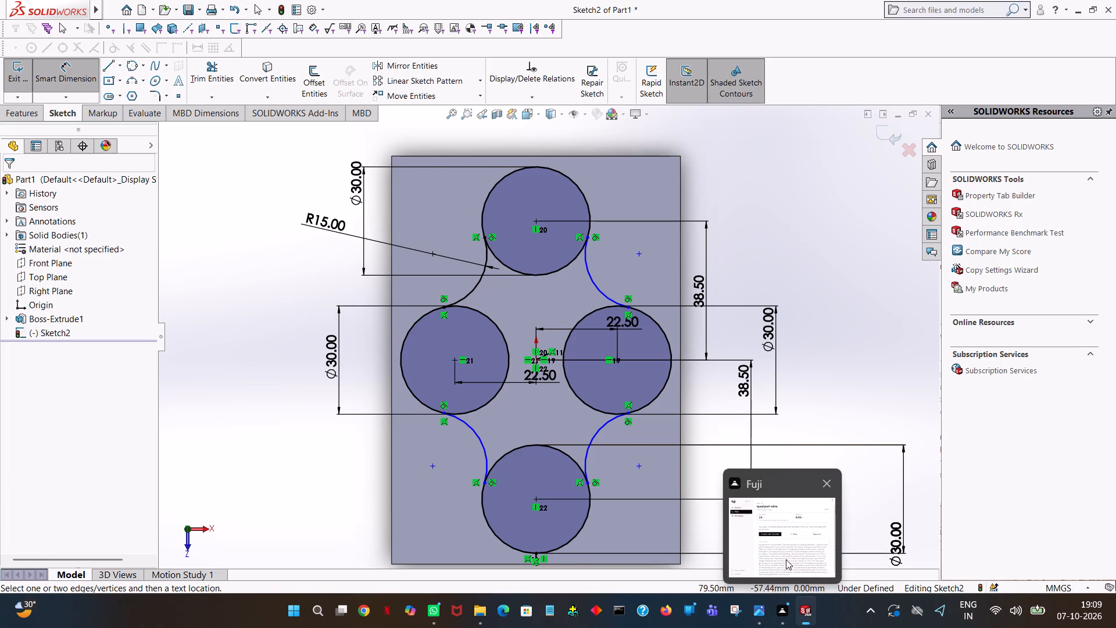
click(592, 278)
click(667, 229)
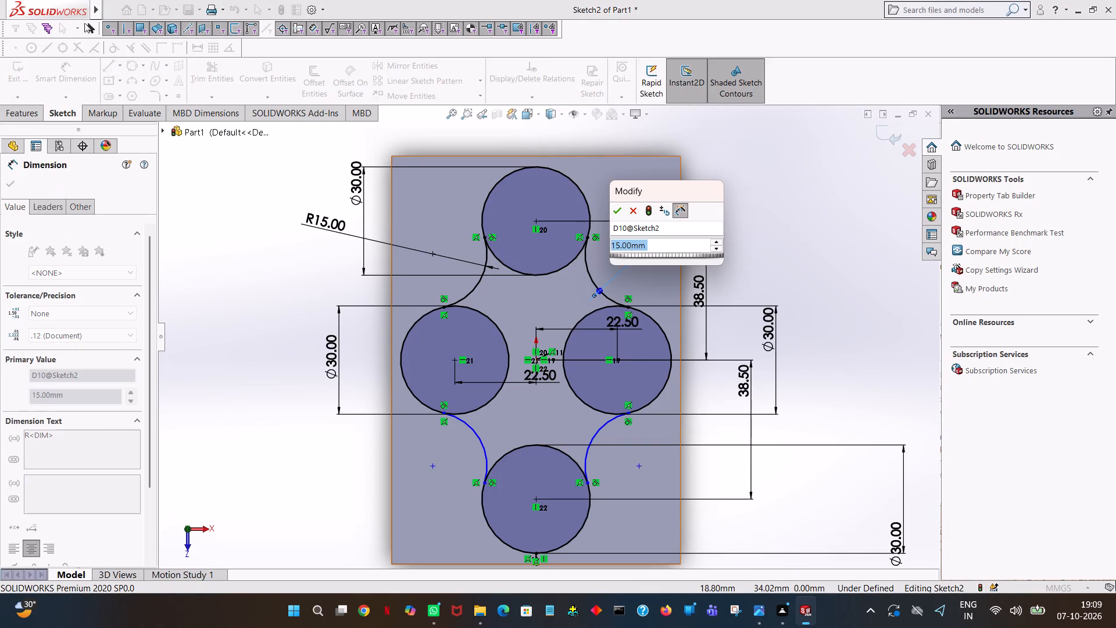
click(618, 213)
click(790, 317)
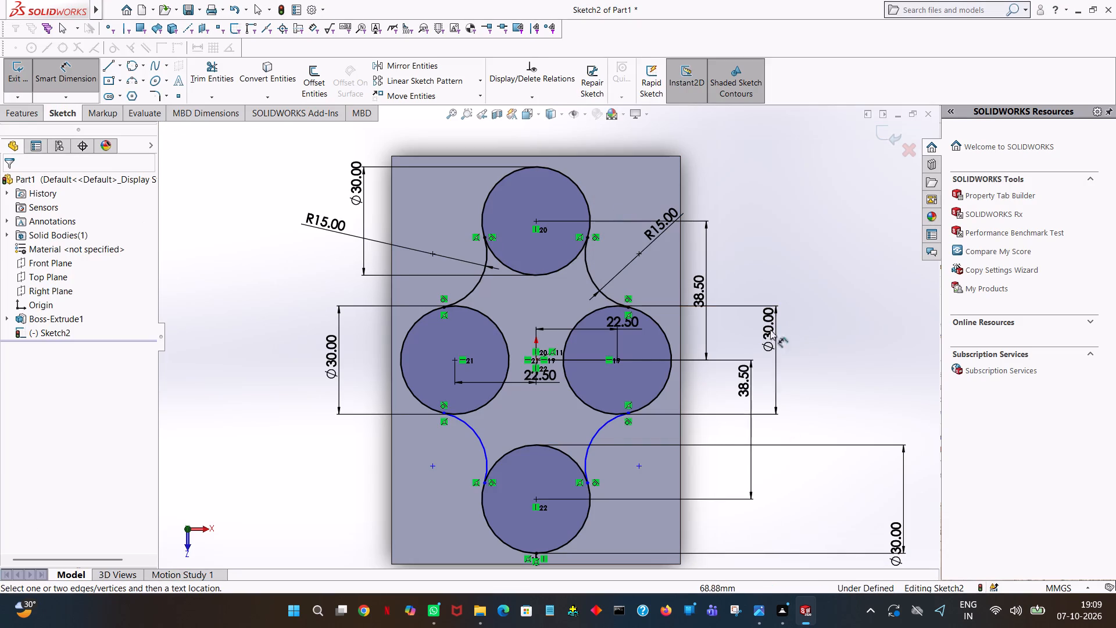
Dimension the lower-right and lower-left blend arcs with a radius of 15 mm each, and finish dimensioning.
click(598, 433)
click(761, 444)
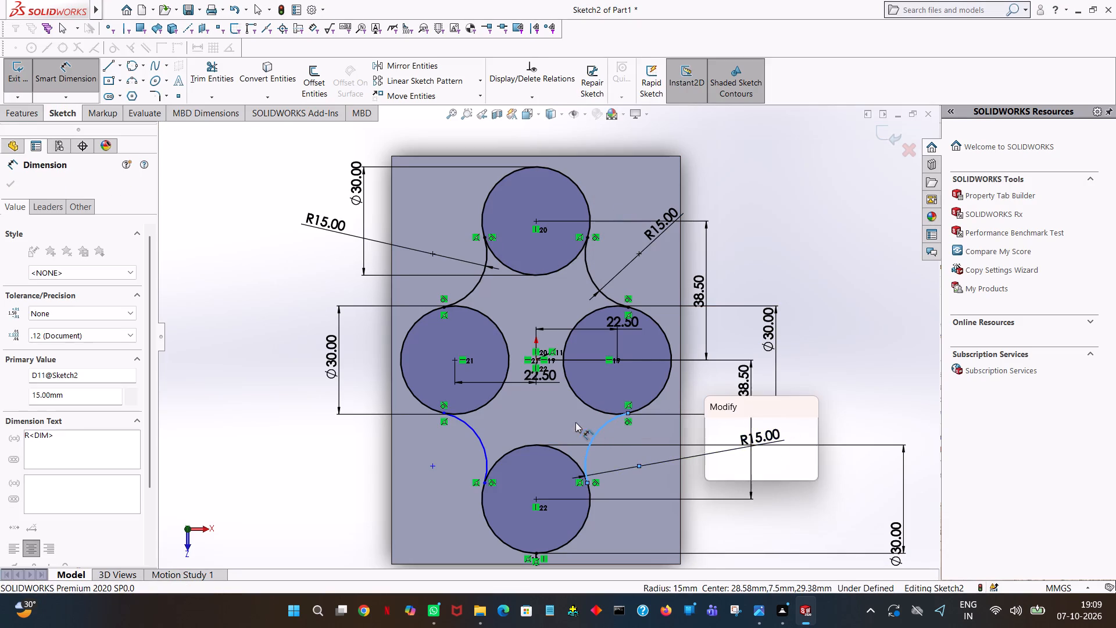
click(718, 426)
click(795, 224)
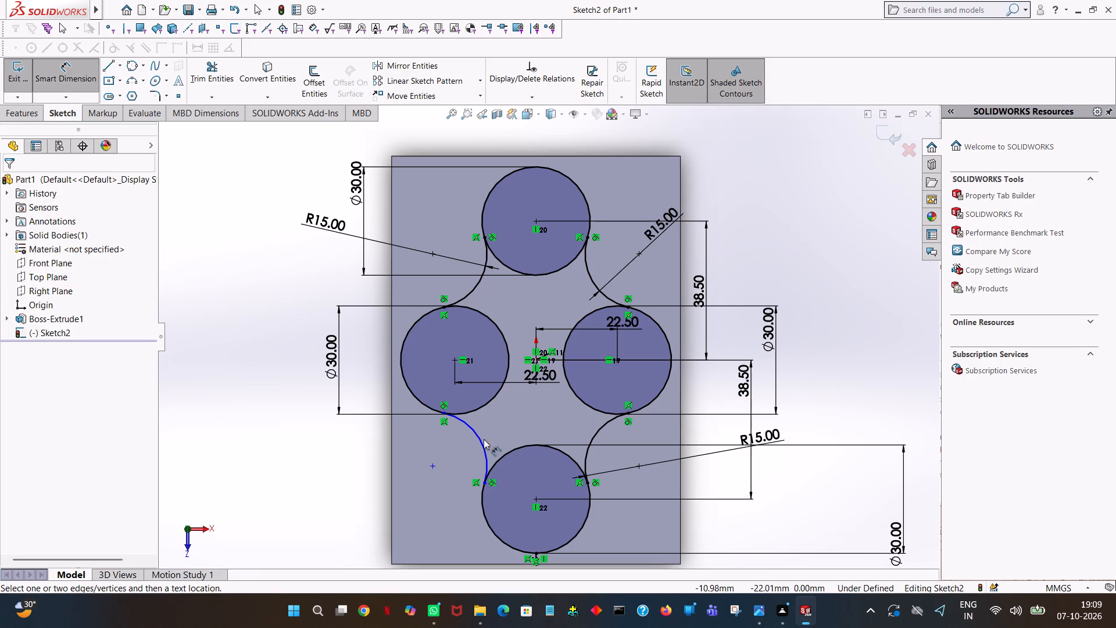
click(482, 439)
click(436, 439)
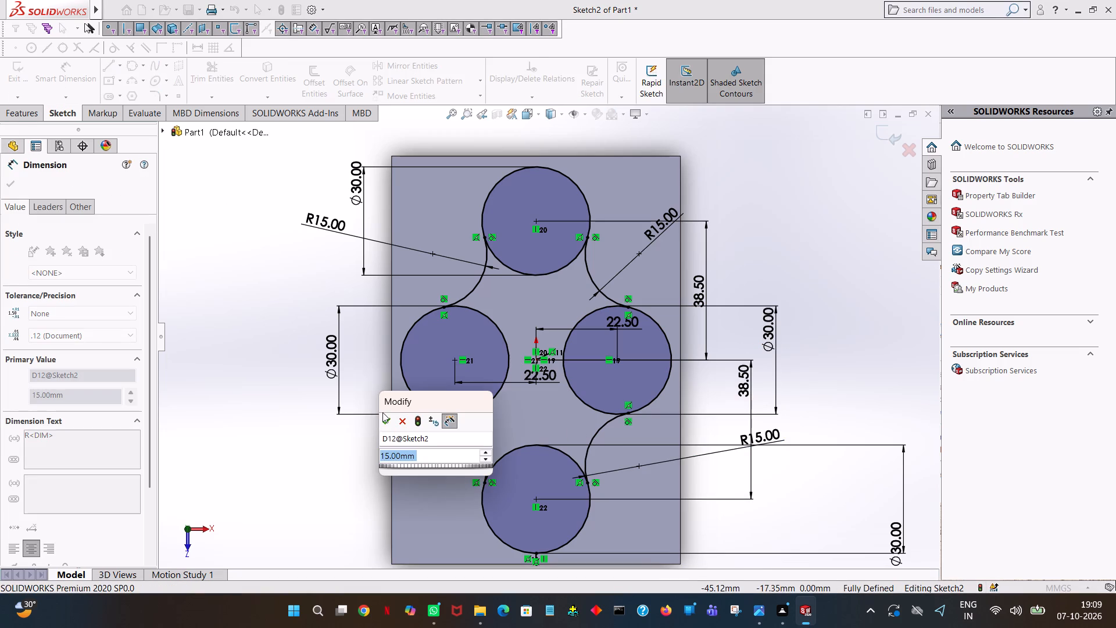
click(388, 422)
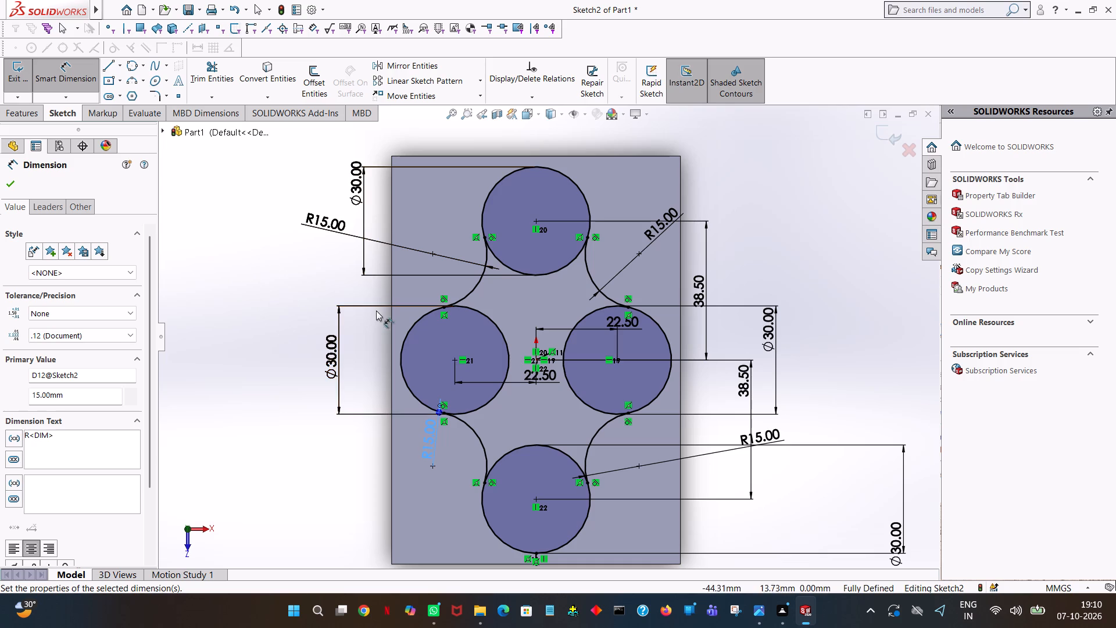
click(738, 180)
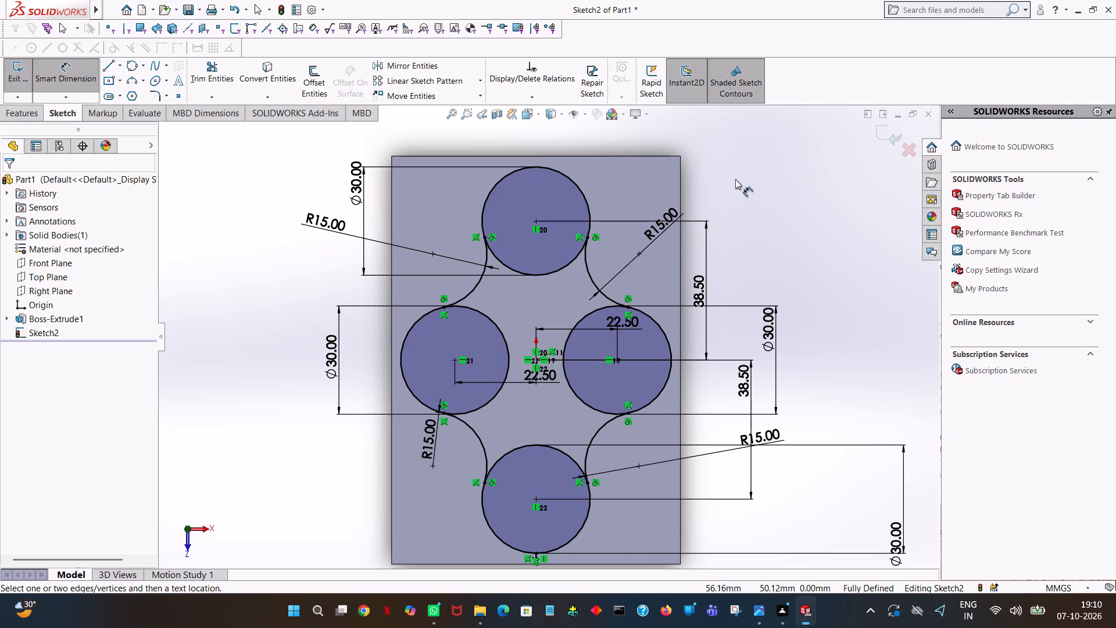
click(71, 65)
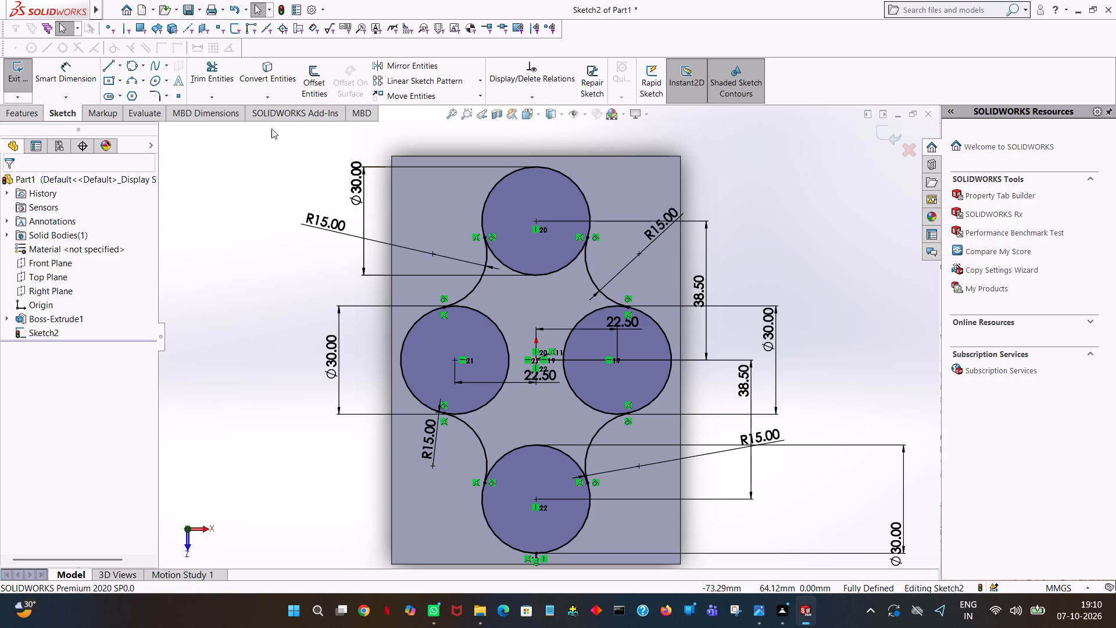
Sketch a centre-point circle with a radius of 20 mm on the centre of the lower-right blend arc.
click(145, 63)
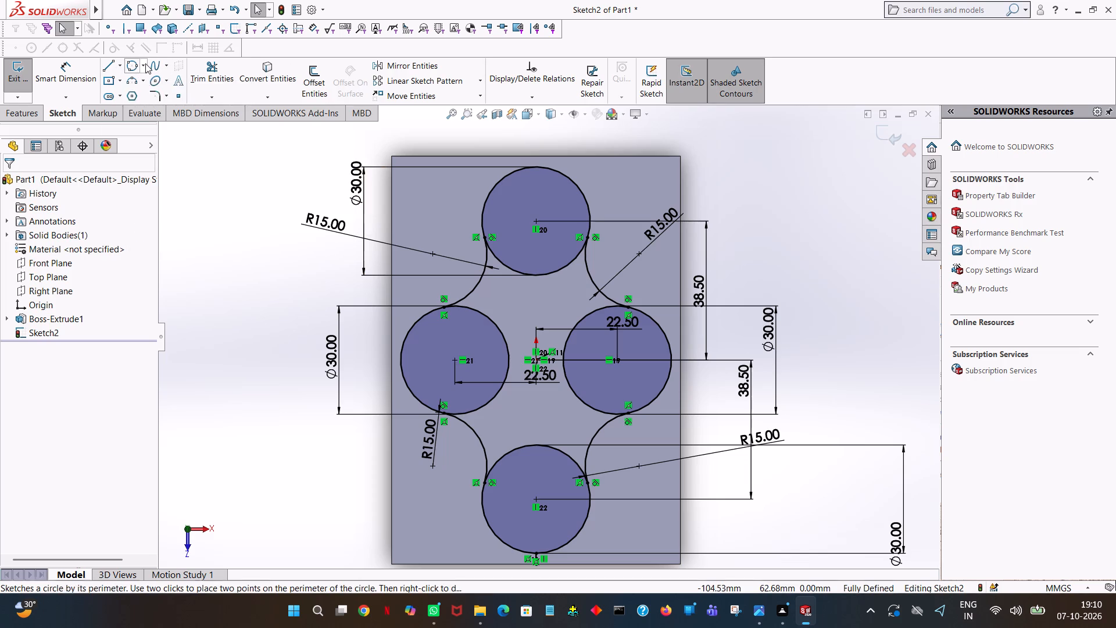
click(158, 81)
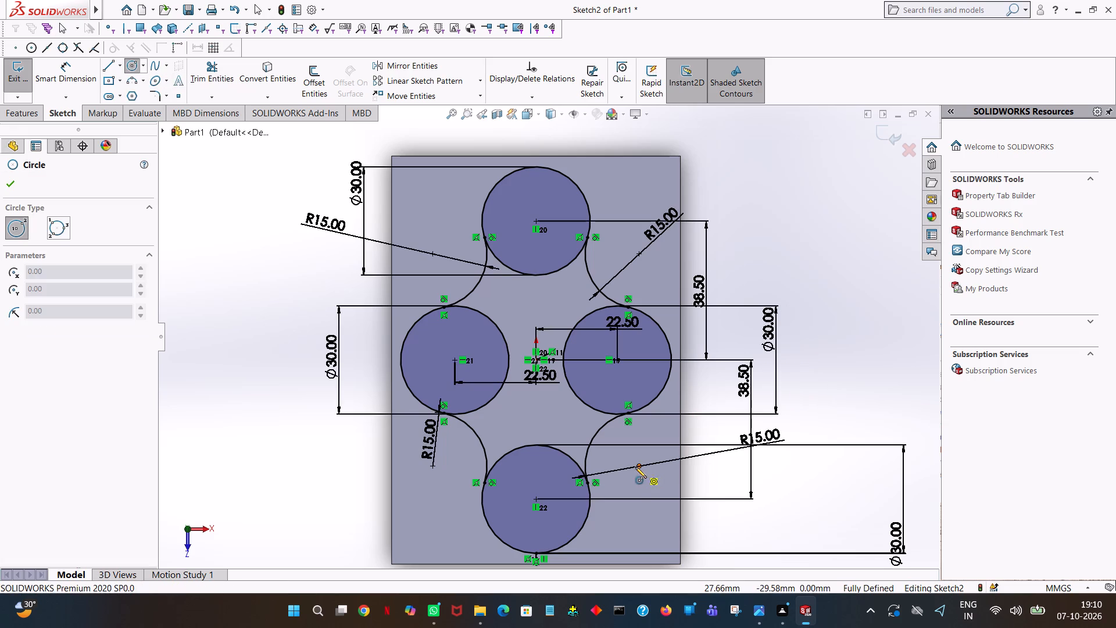
click(638, 465)
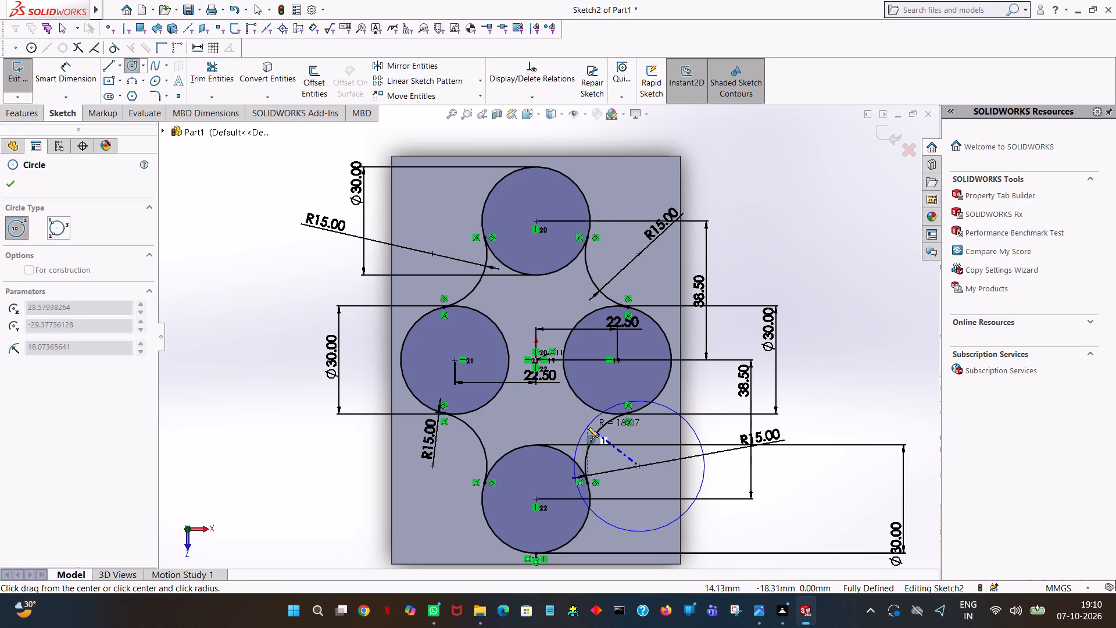
click(587, 426)
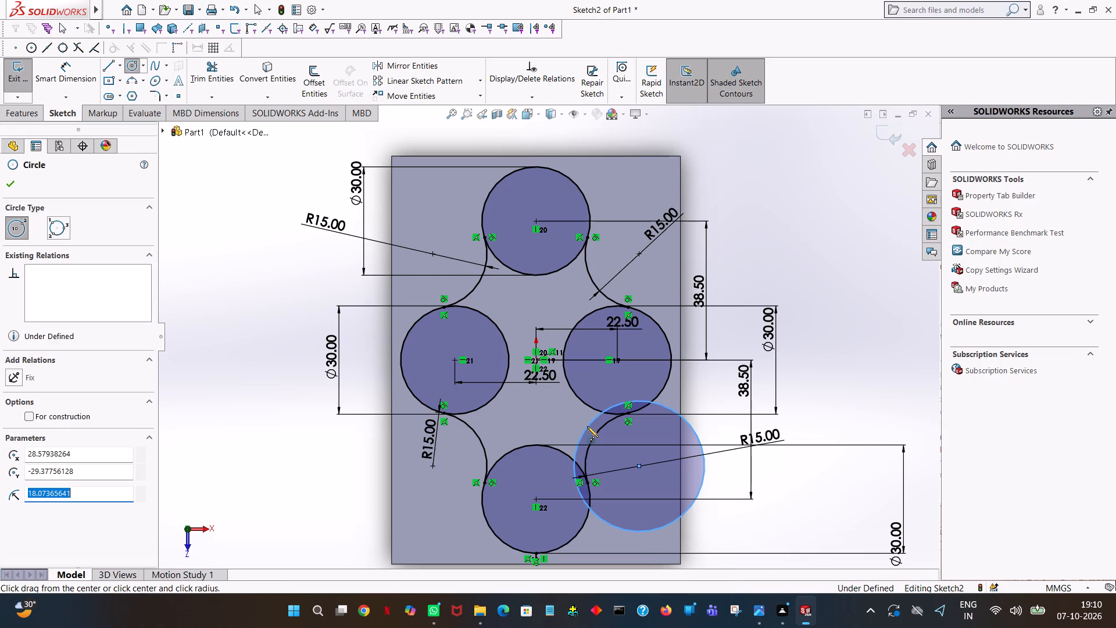
text(20)
key(Return)
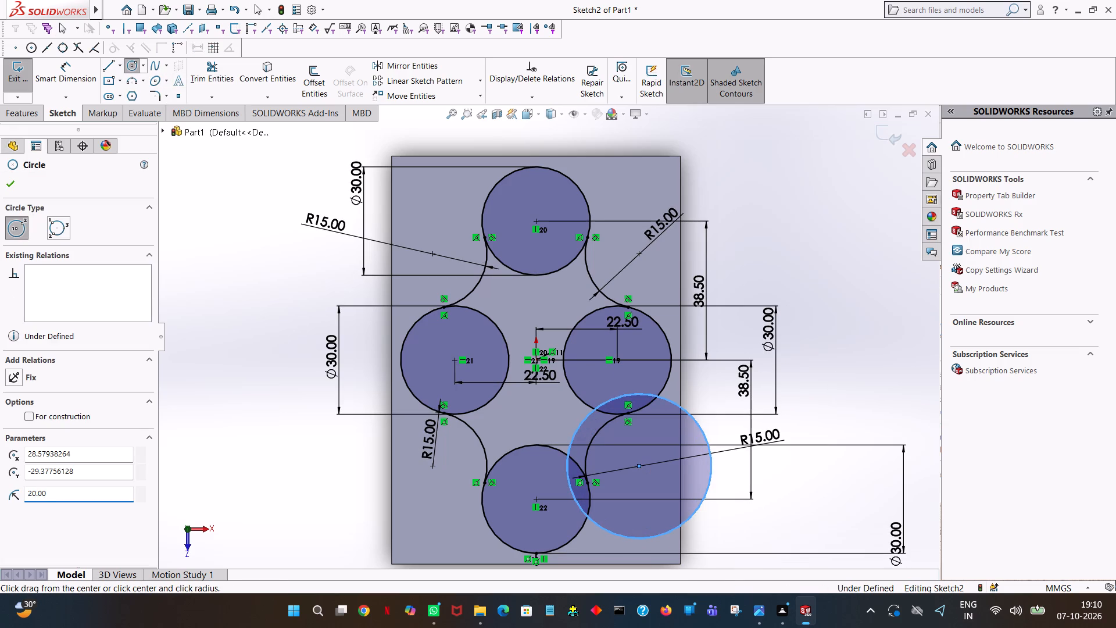
Sketch 20 mm radius circles concentric with the right and upper 30 mm circles.
click(616, 361)
click(546, 330)
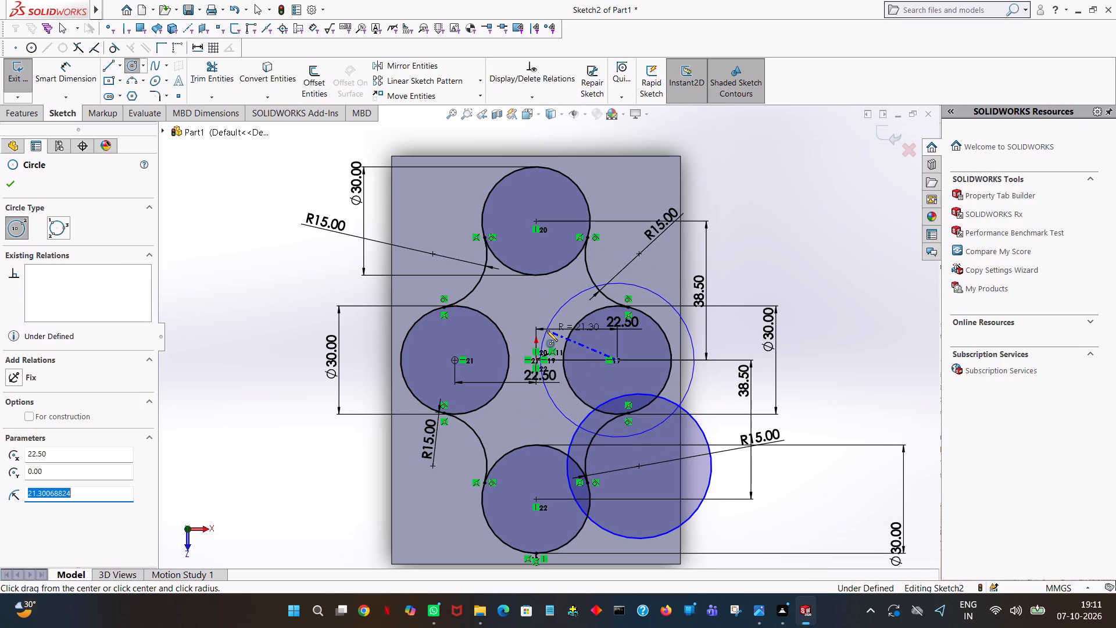
text(20)
key(Return)
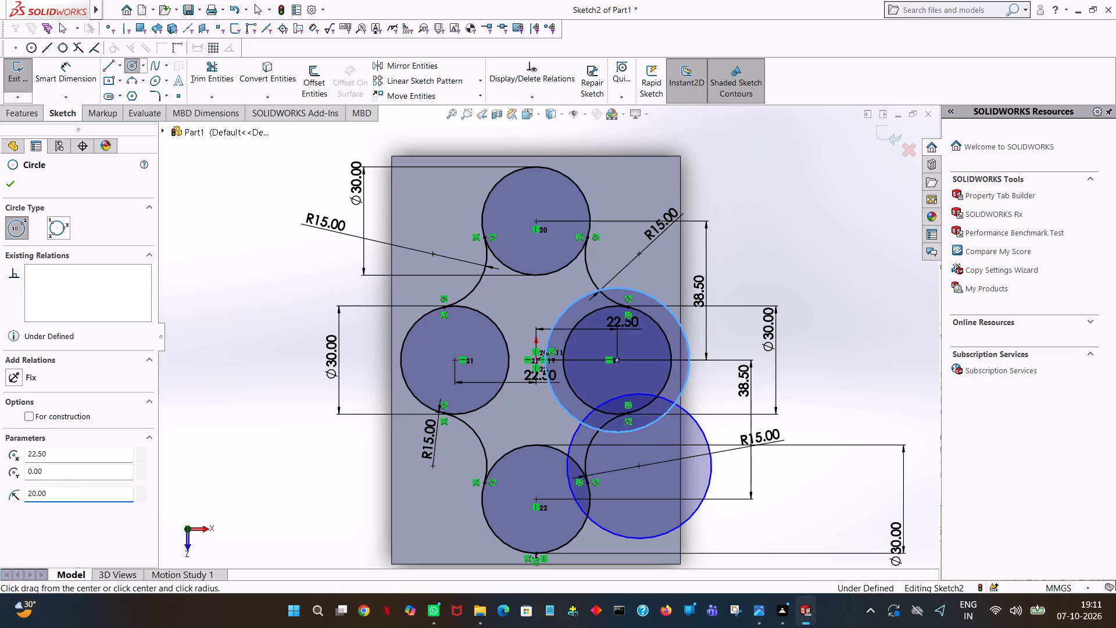
click(536, 220)
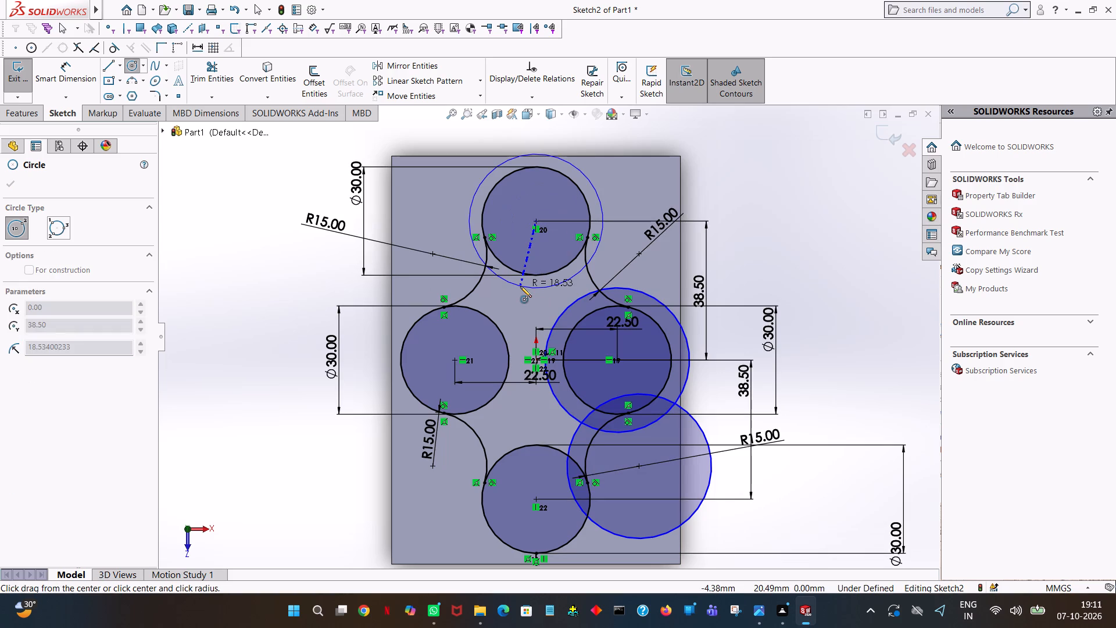
click(520, 286)
text(20)
key(Return)
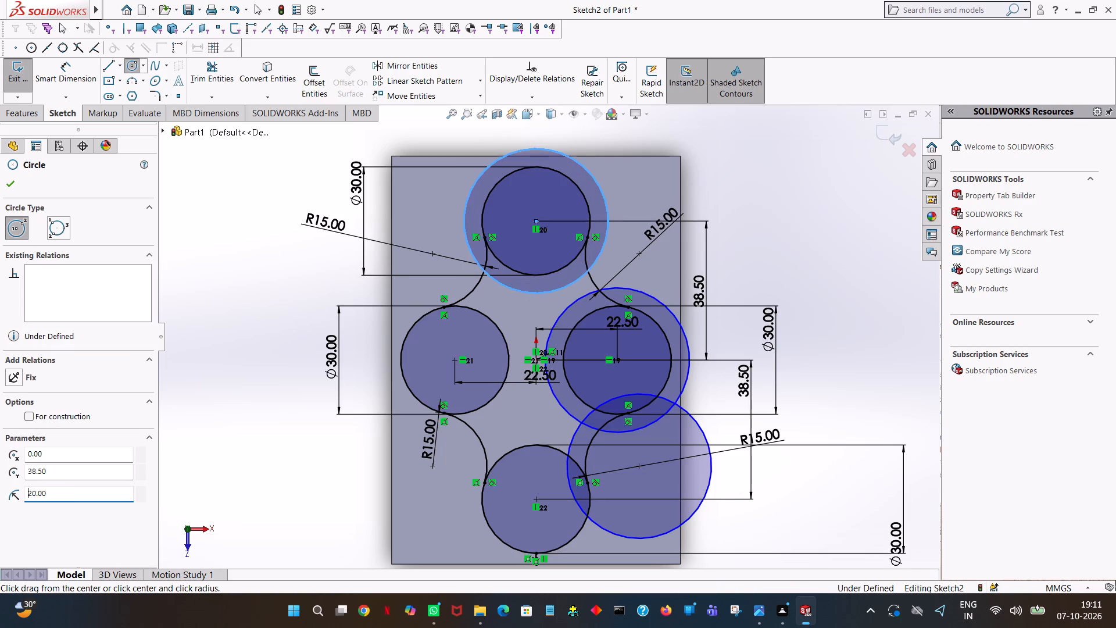
Sketch 20 mm radius circles concentric with the left and lower 30 mm circles, and finish the Circle command.
click(457, 361)
click(518, 341)
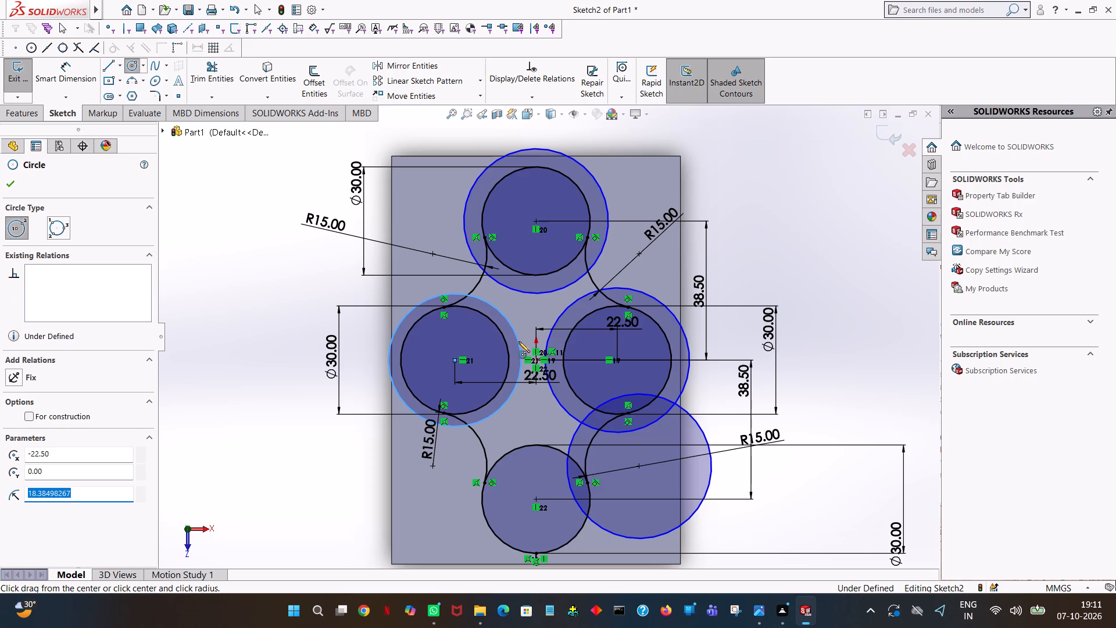
text(20)
key(Return)
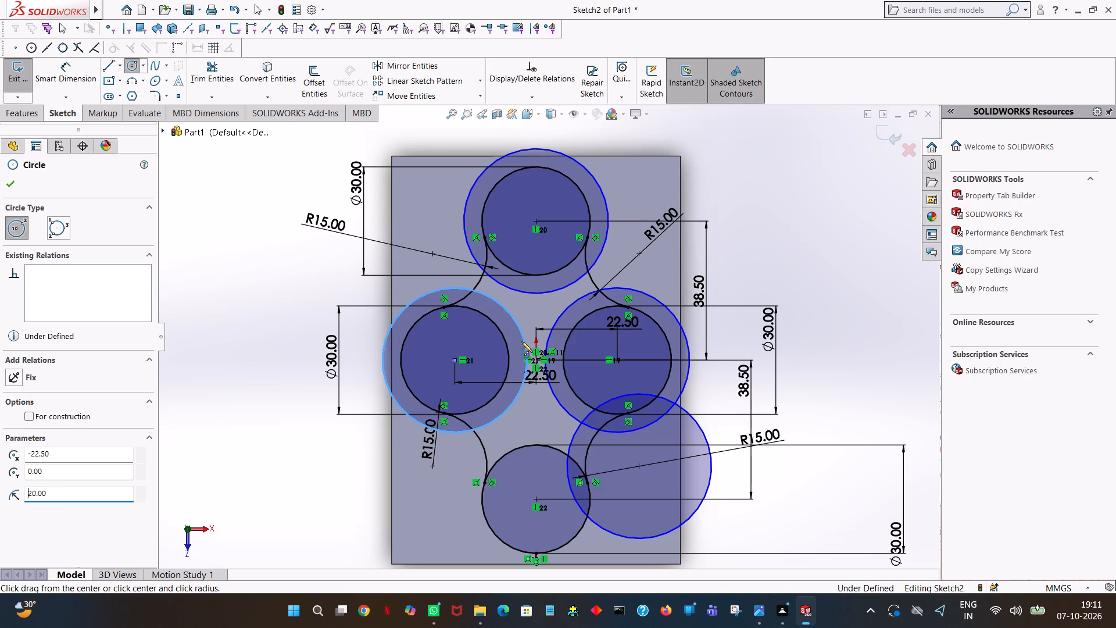
click(536, 499)
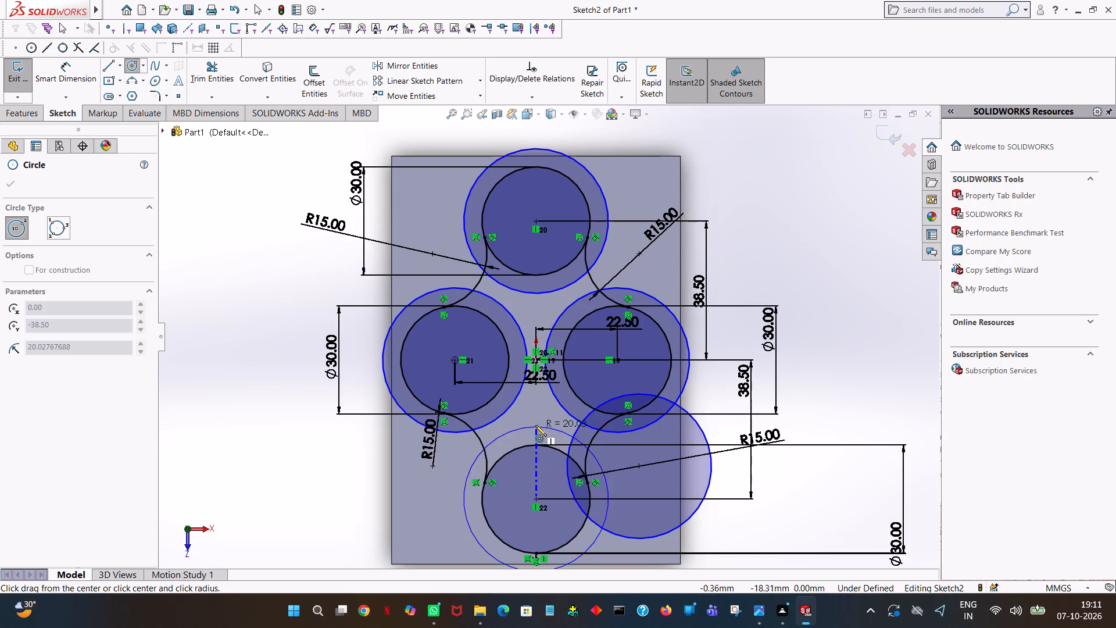
click(535, 425)
text(20)
key(Return)
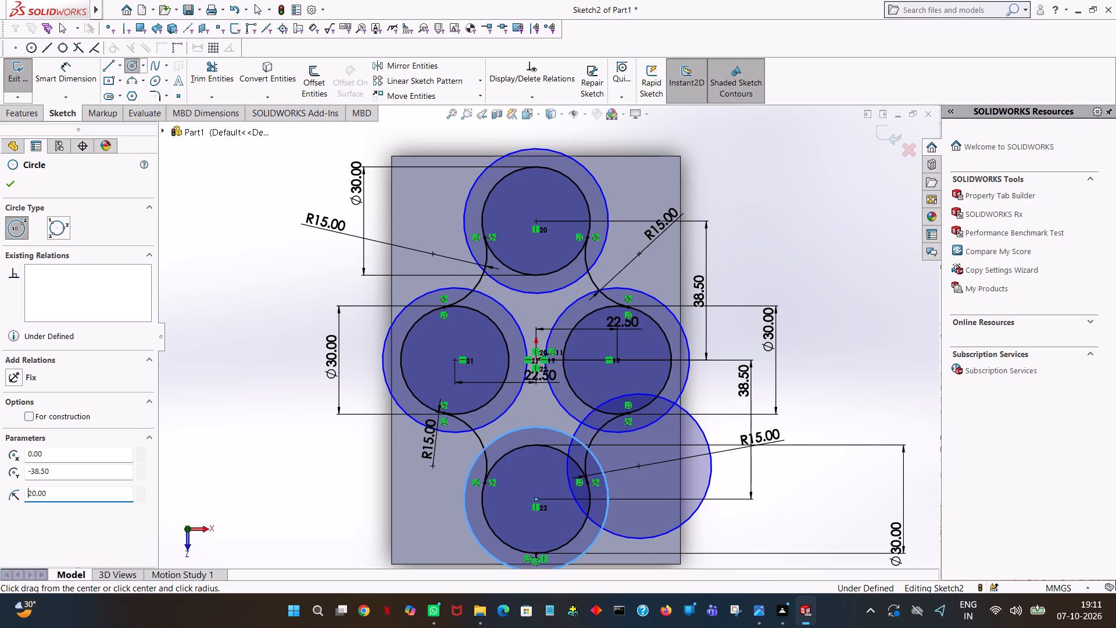
click(8, 177)
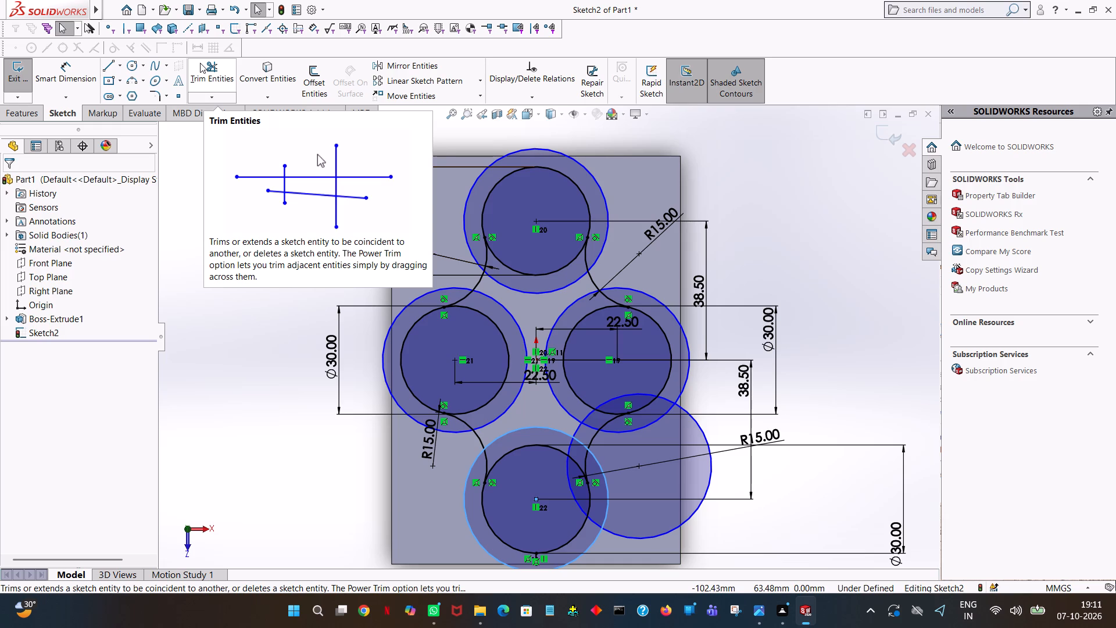
click(800, 188)
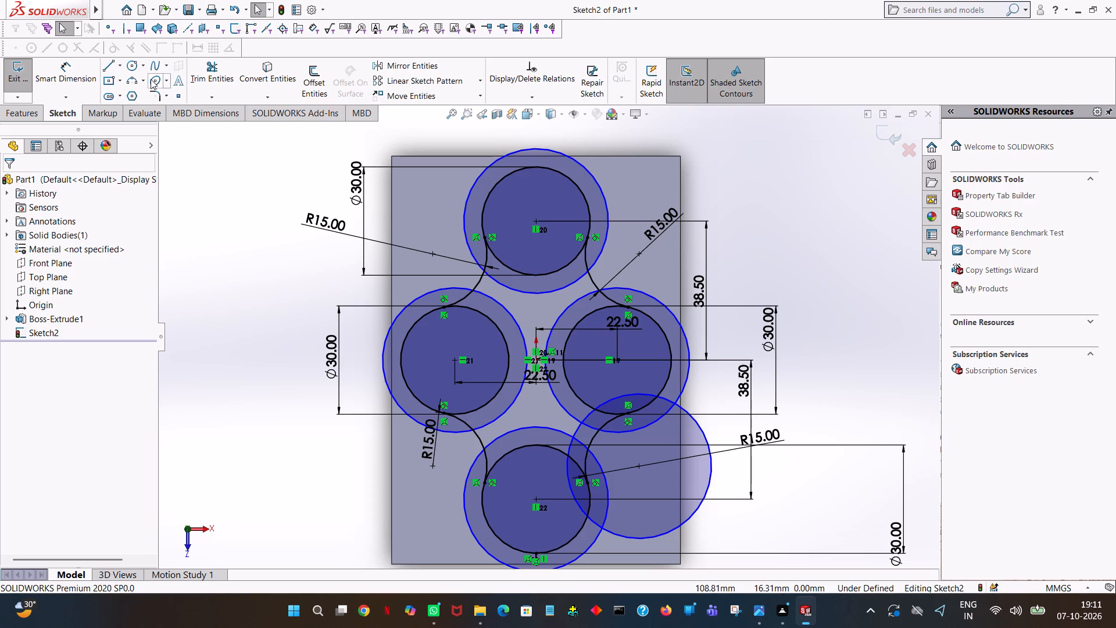
Sketch a circle with a radius of 20 mm centred on the lower-left R15 blend arc's centre.
click(135, 62)
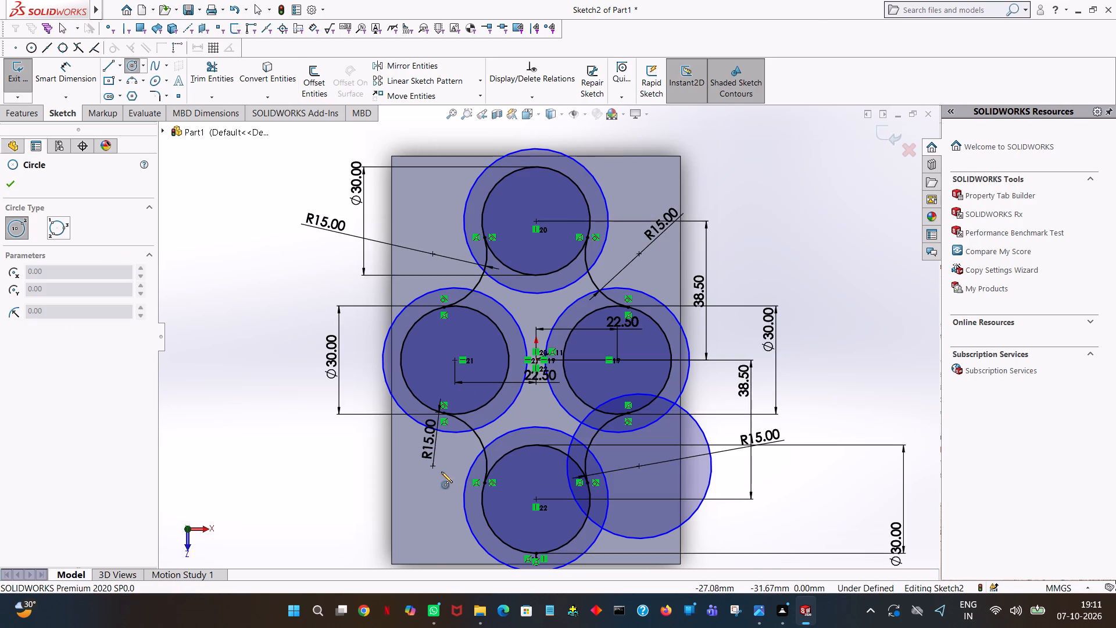
click(431, 466)
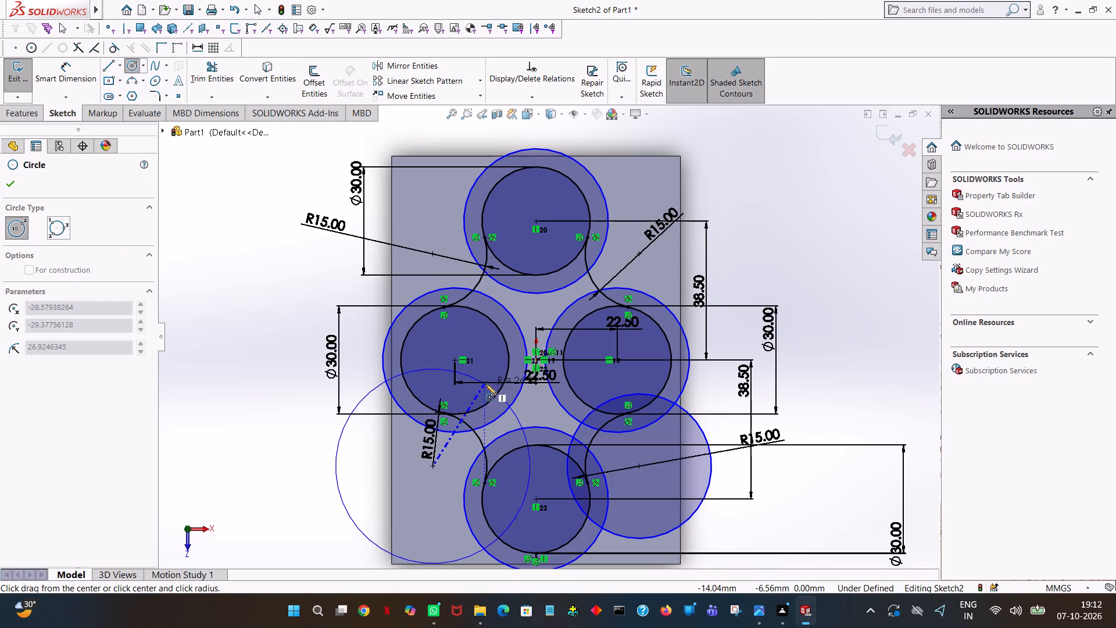
click(488, 416)
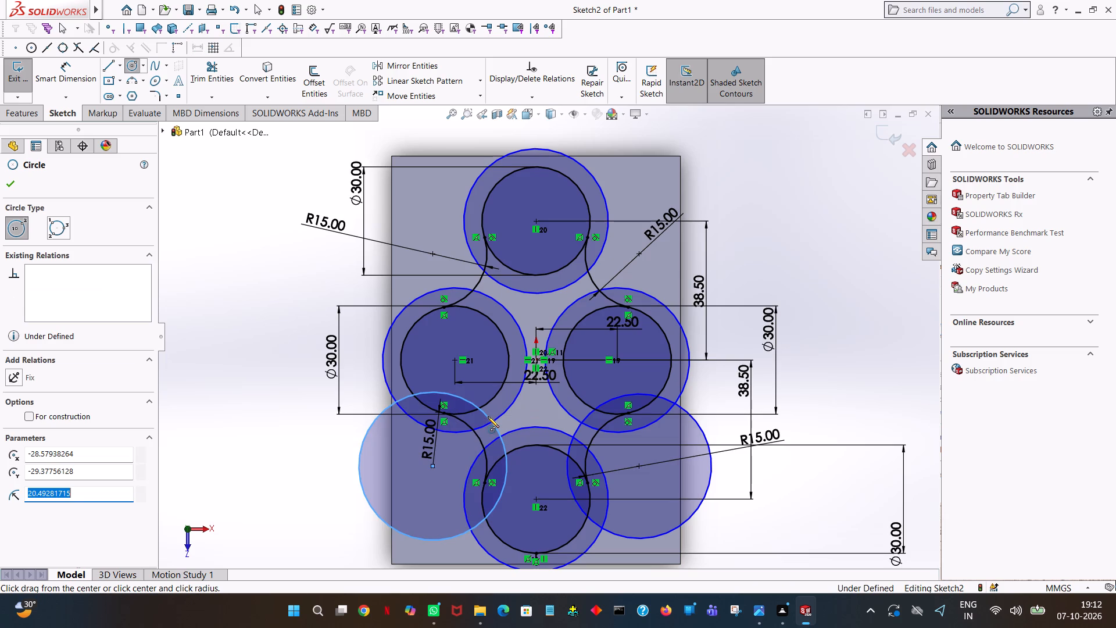
key(2)
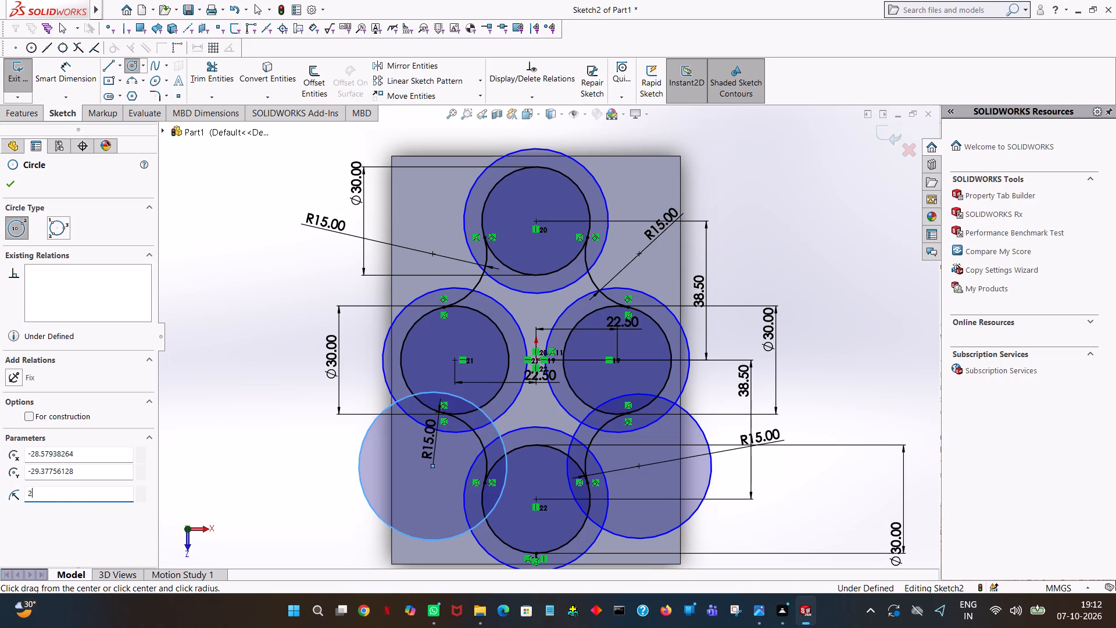
key(0)
key(Return)
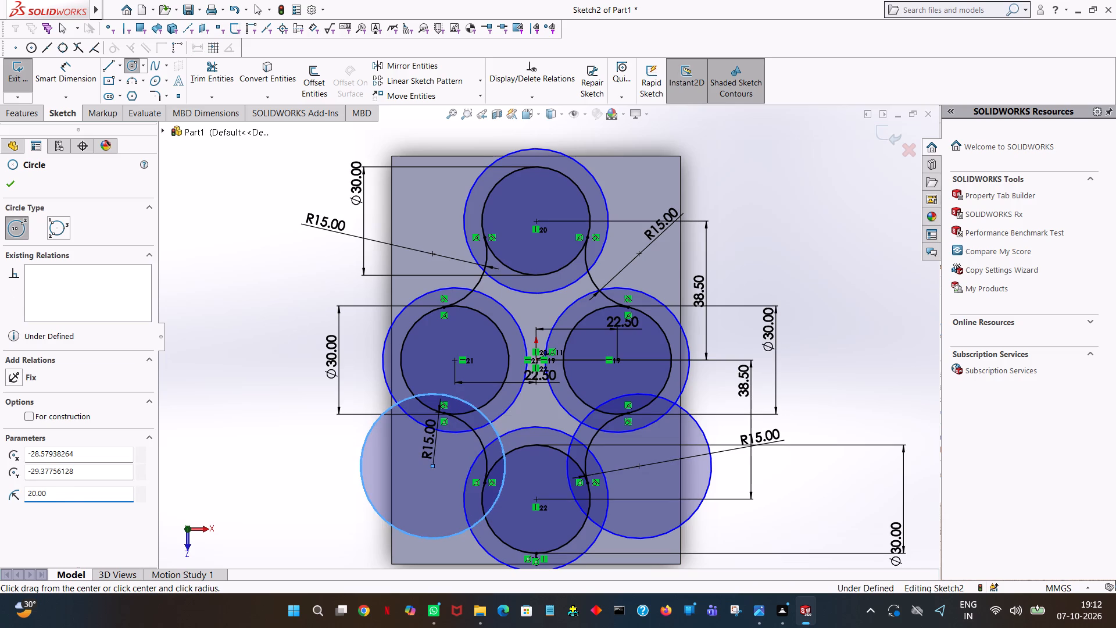
Sketch 20 mm radius circles on the centres of the upper-left and upper-right blend arcs, and finish the Circle command.
click(433, 253)
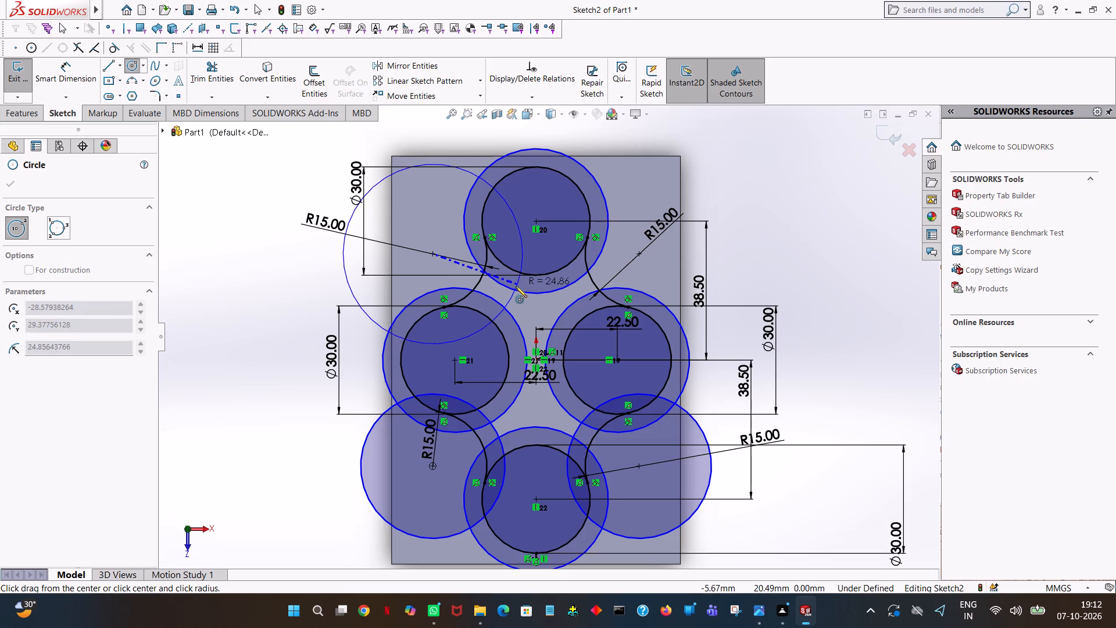
click(516, 286)
text(20)
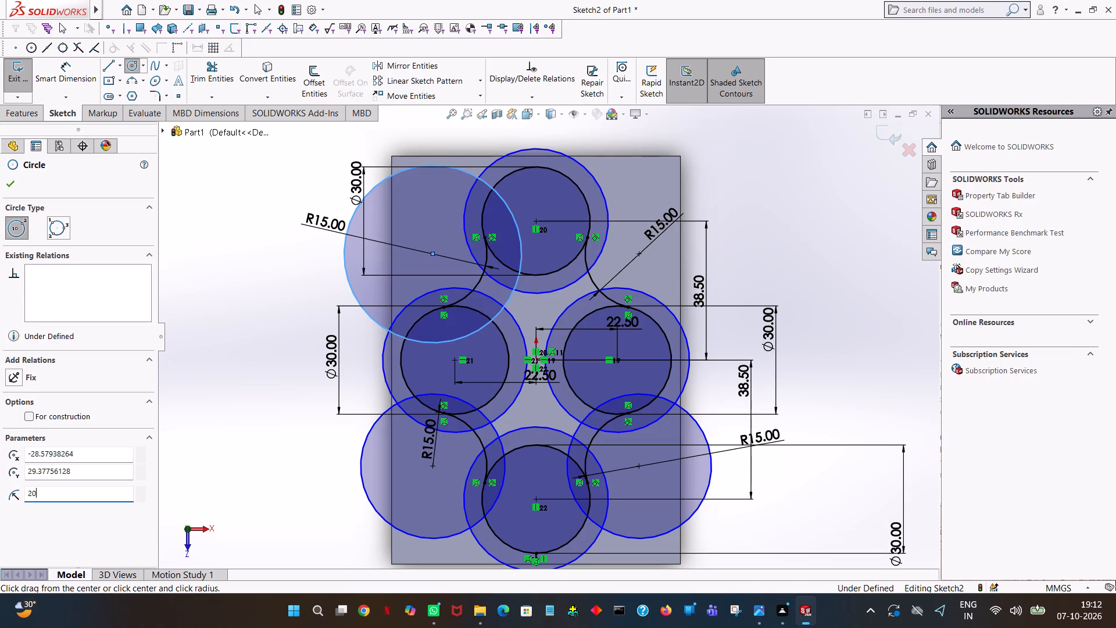
key(Return)
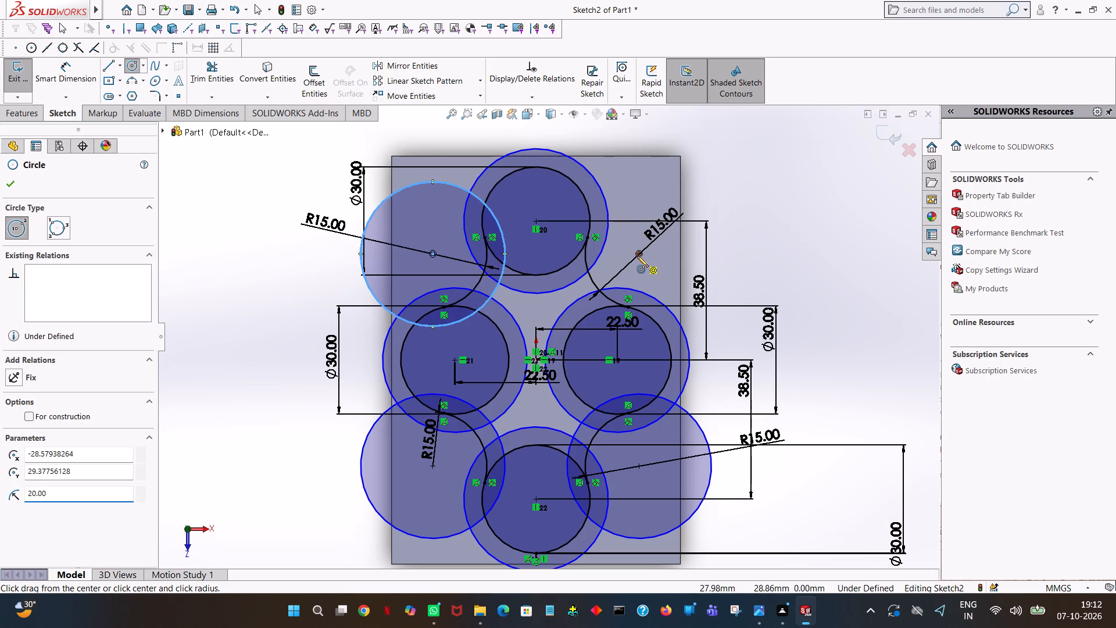
click(638, 256)
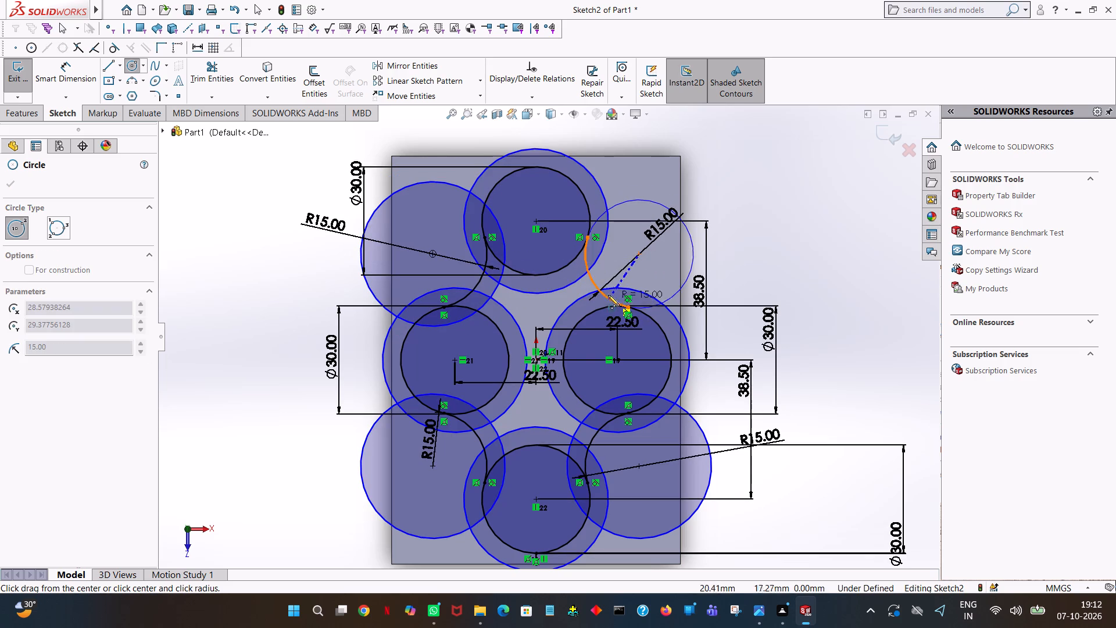
click(573, 293)
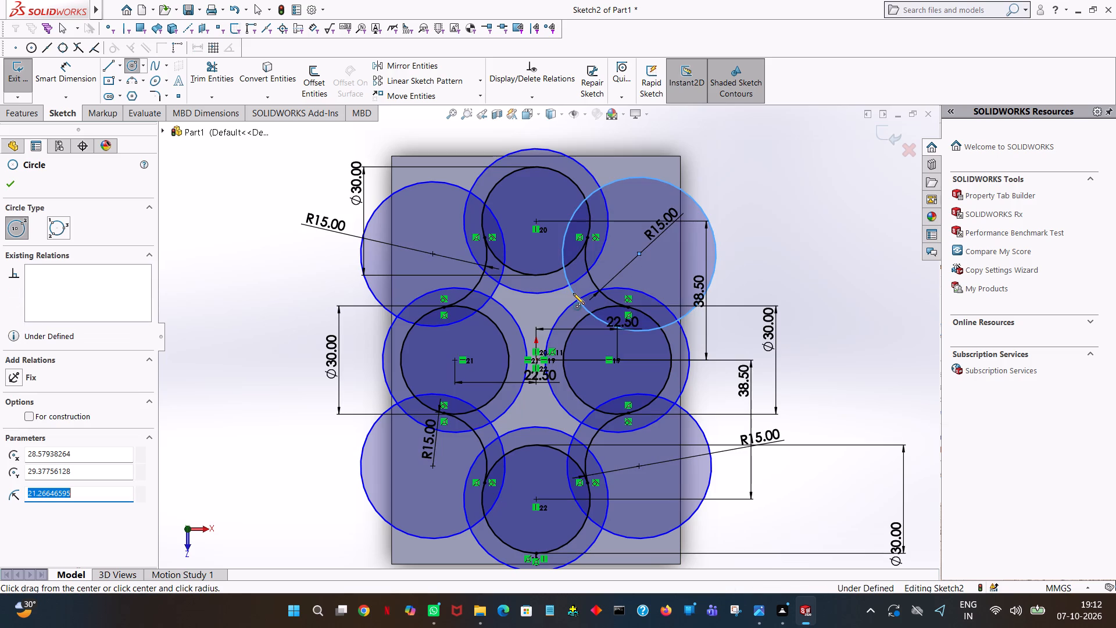
text(20)
key(Return)
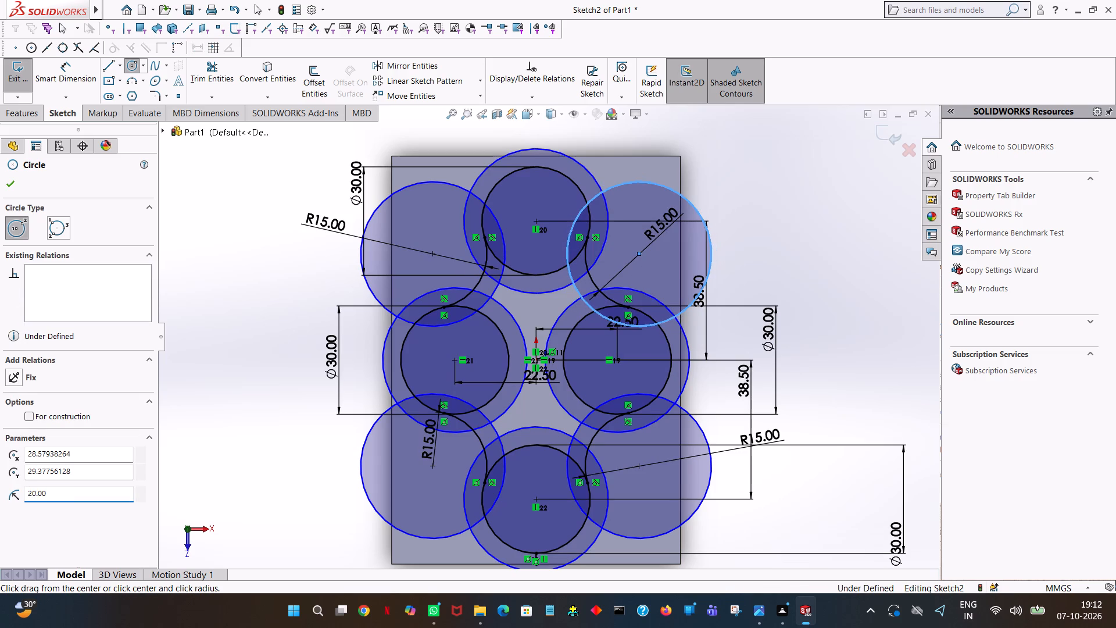
click(17, 188)
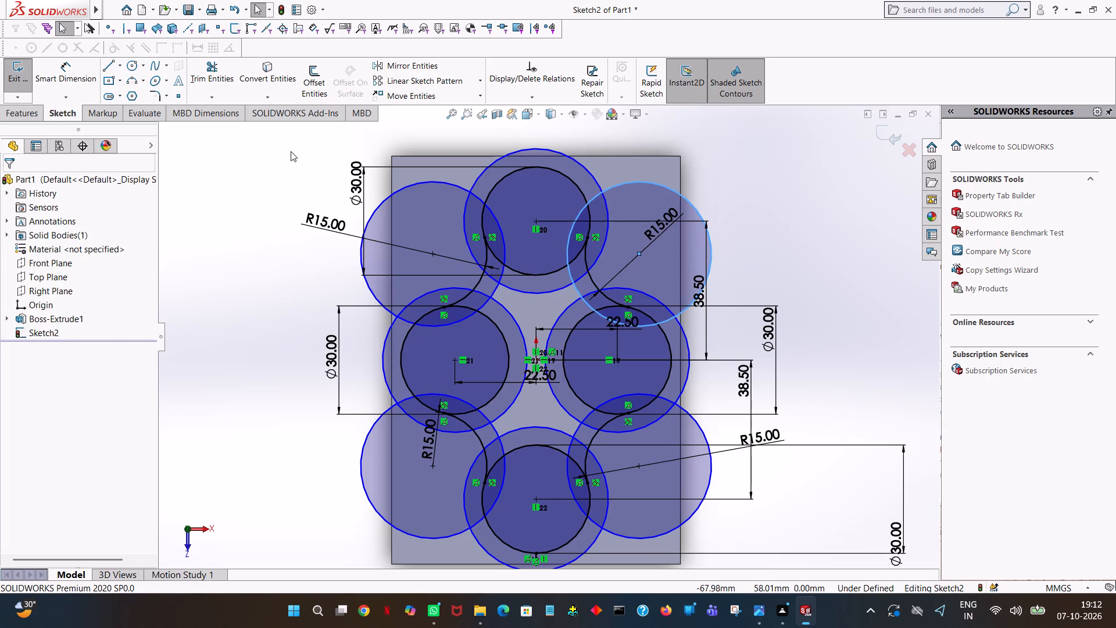
click(219, 172)
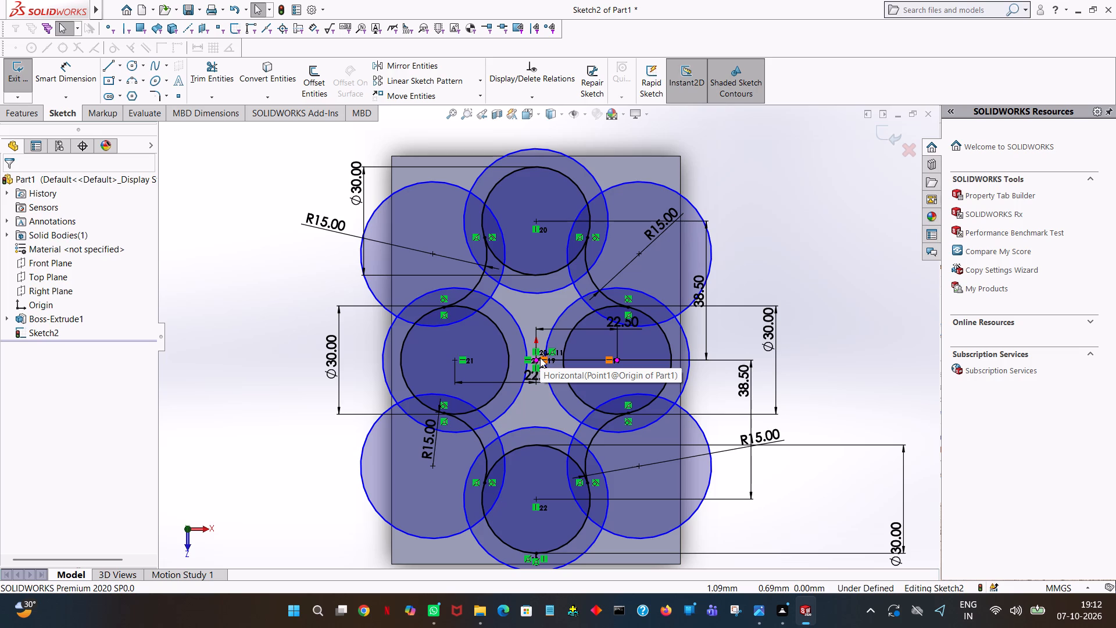
Set the radius of the outer circles around the left and right 30 mm circles to 15 mm each.
click(384, 340)
text(15)
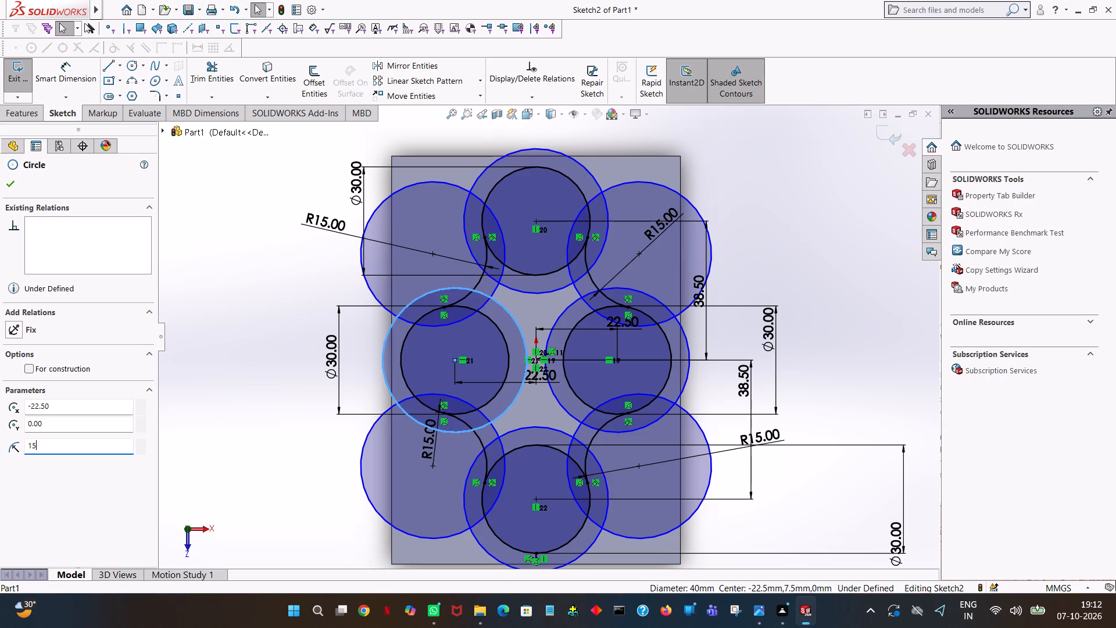
key(Return)
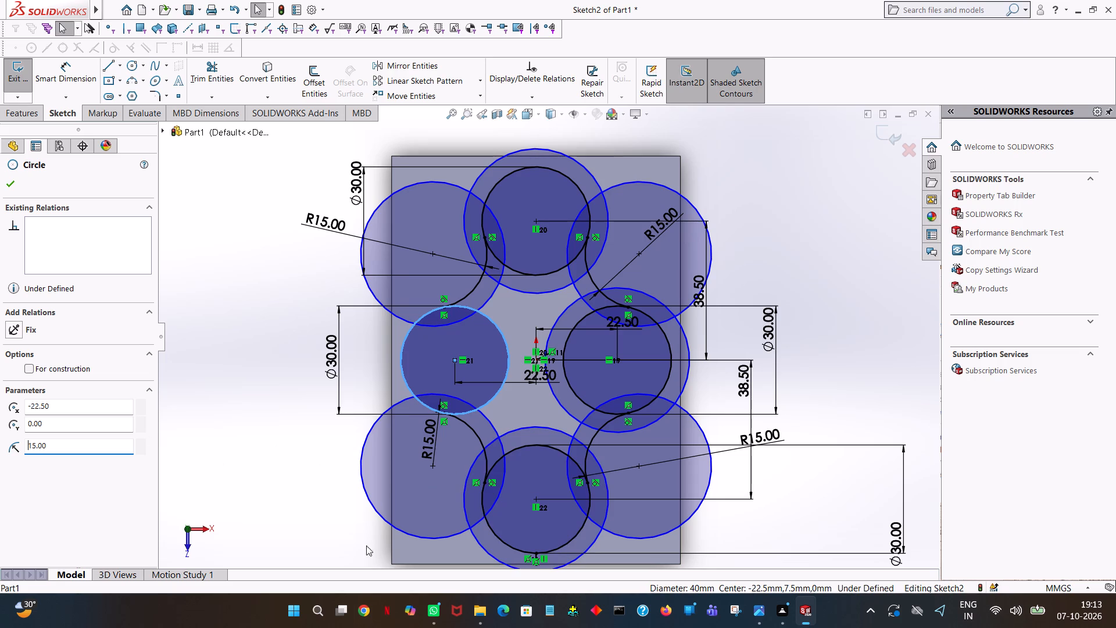
click(2, 187)
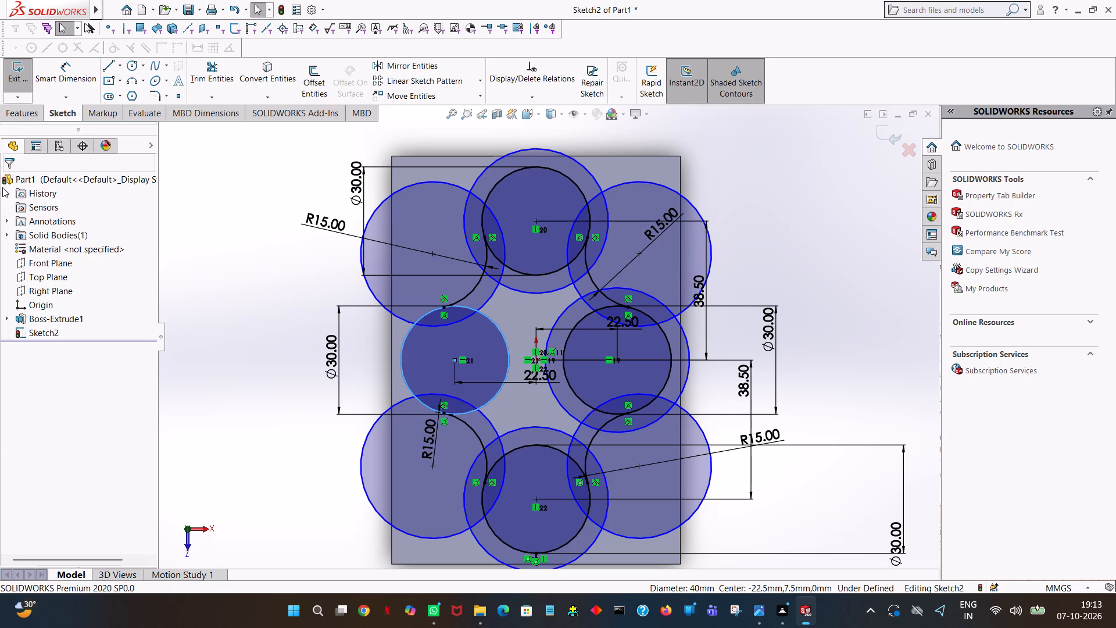
click(566, 308)
text(156)
key(BackSpace)
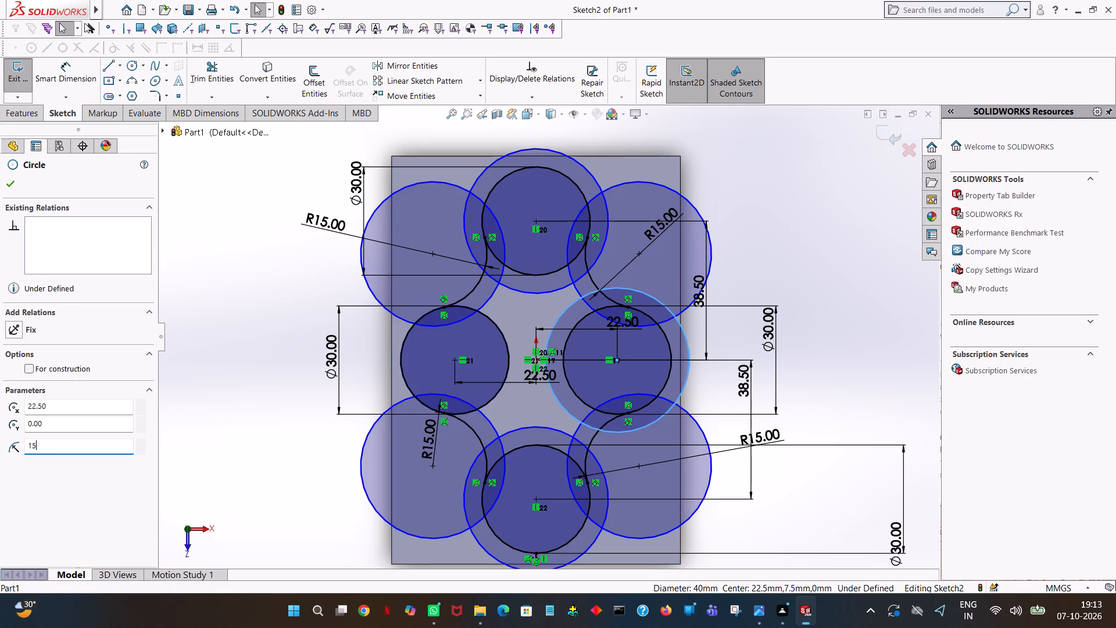
key(Return)
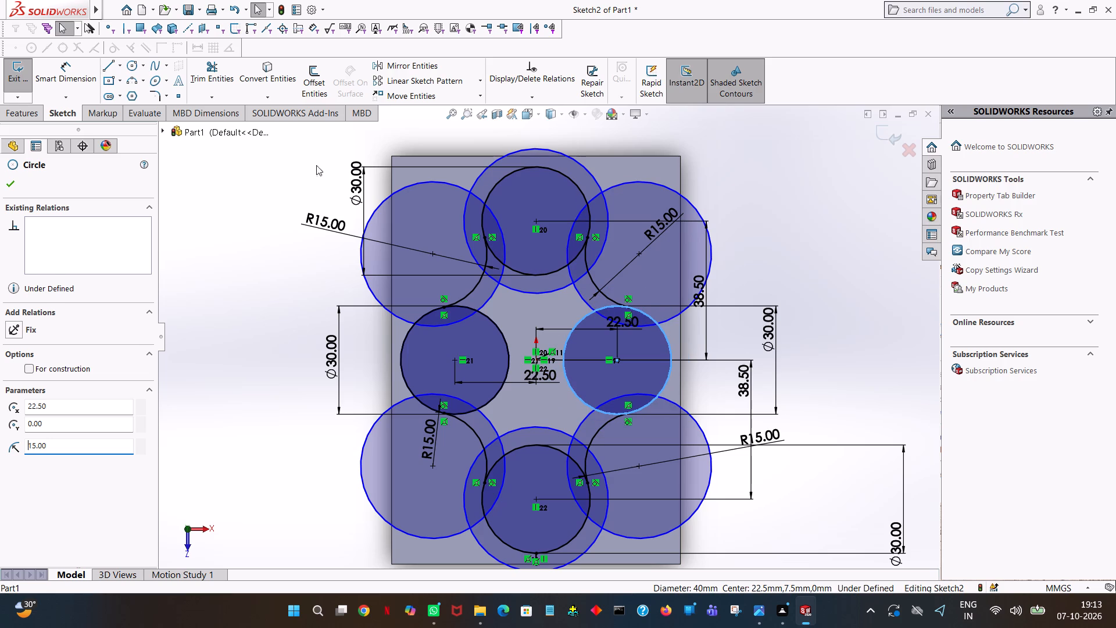
click(281, 198)
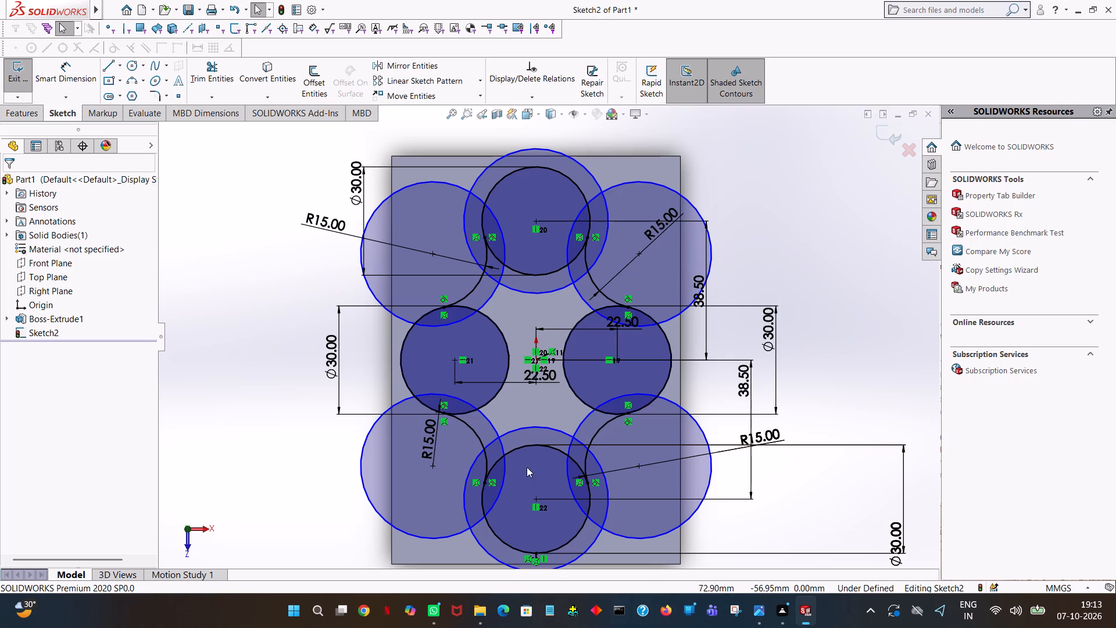
Trim the lower-left R20 circle's outer portion and its overlaps with the left and lower circles, plus the R15 arc end inside the lower R20 circle.
click(226, 65)
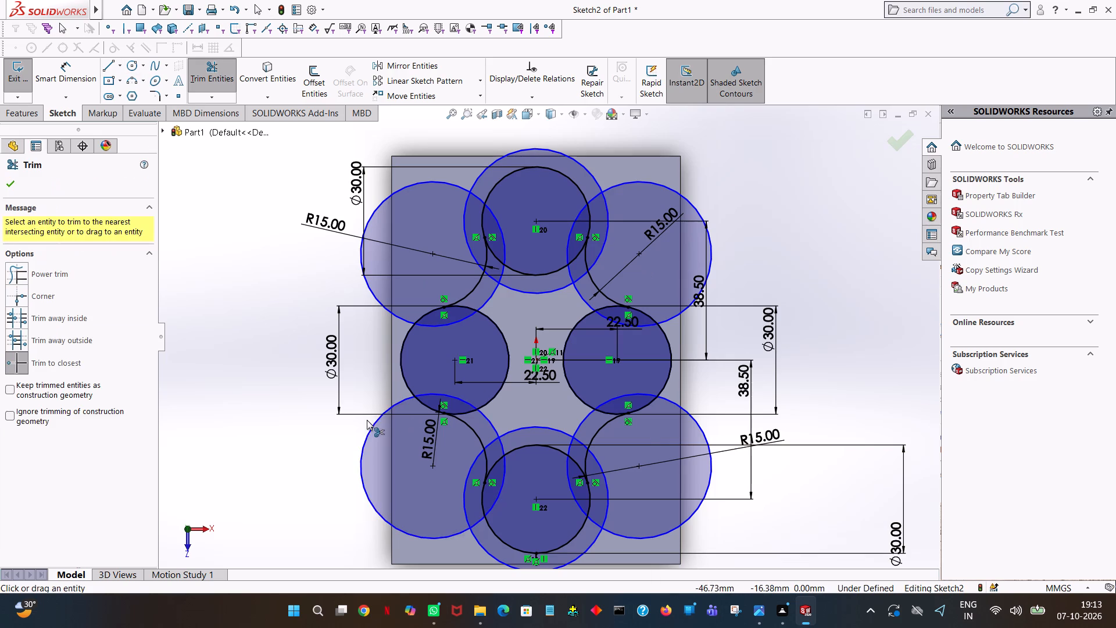
click(371, 433)
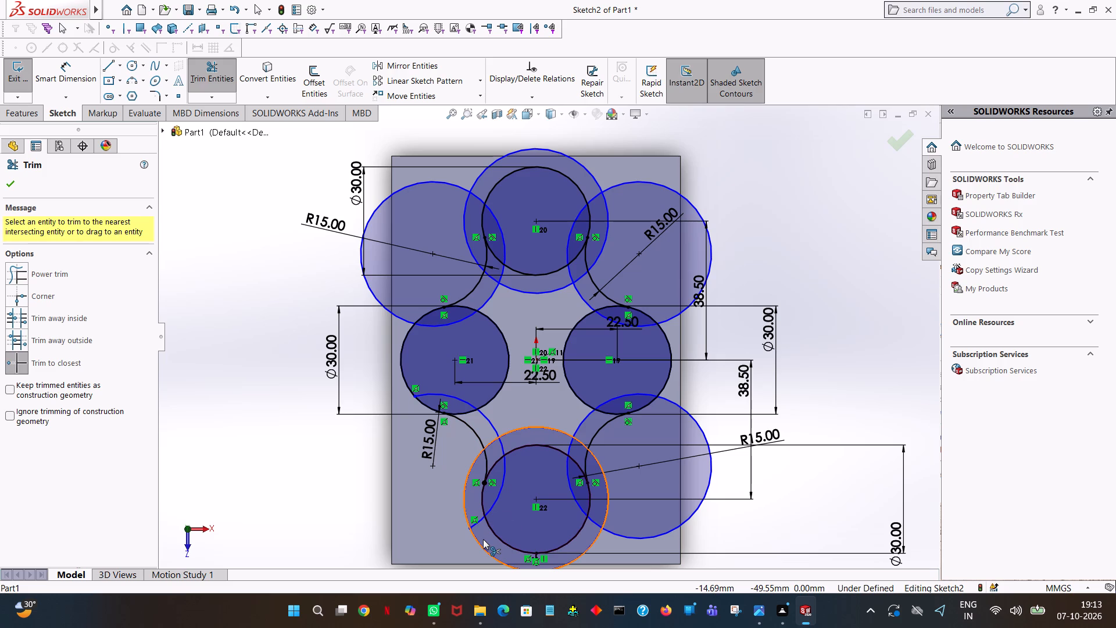
click(501, 494)
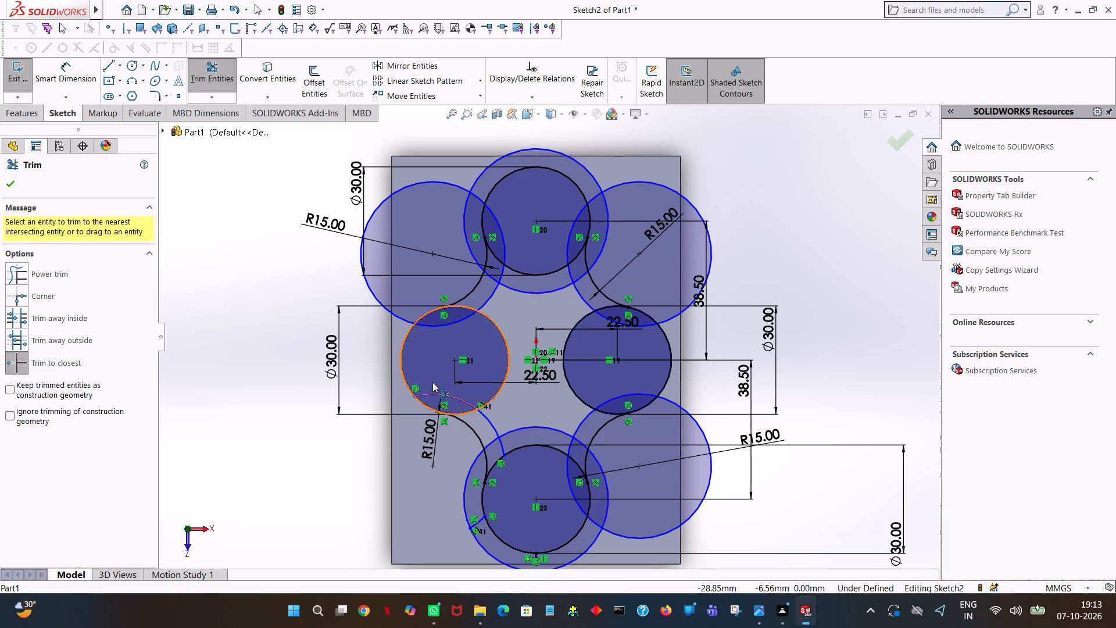
click(439, 392)
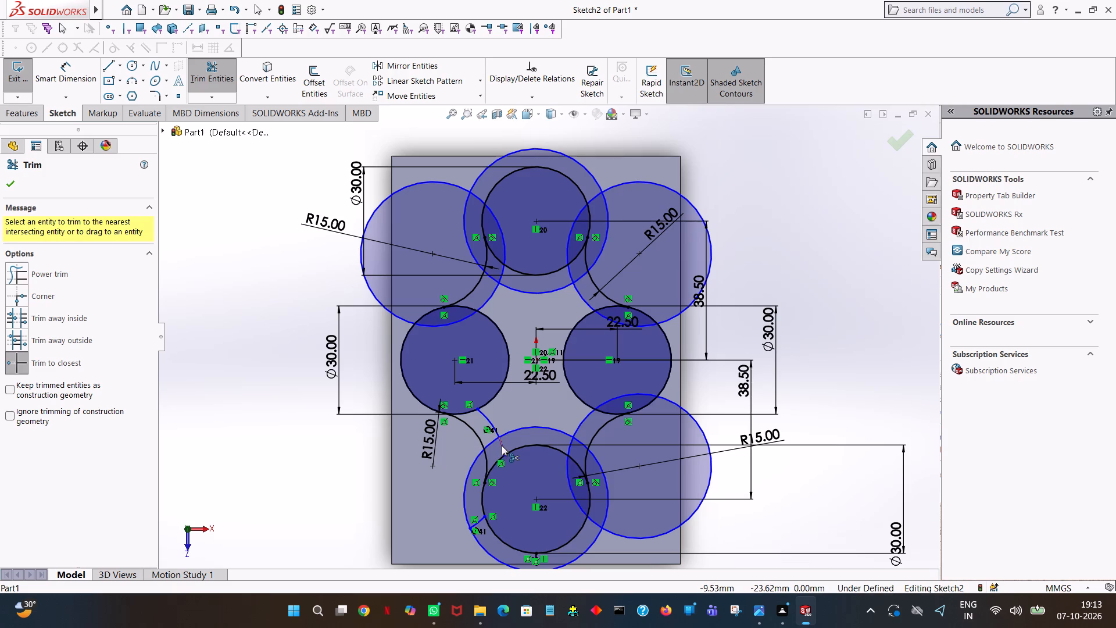
click(502, 445)
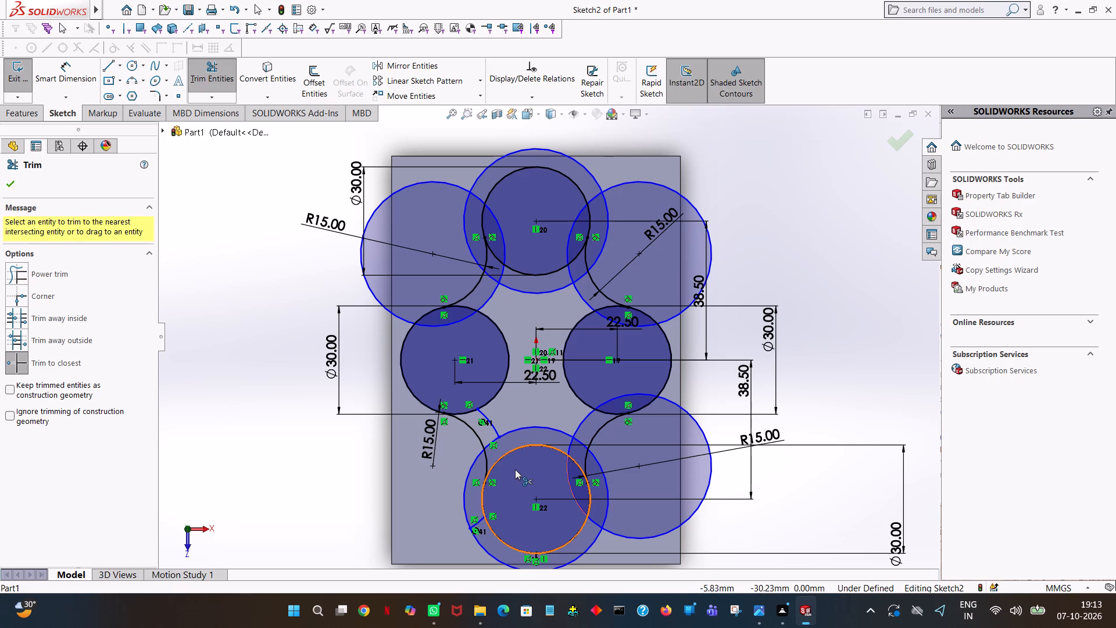
click(488, 456)
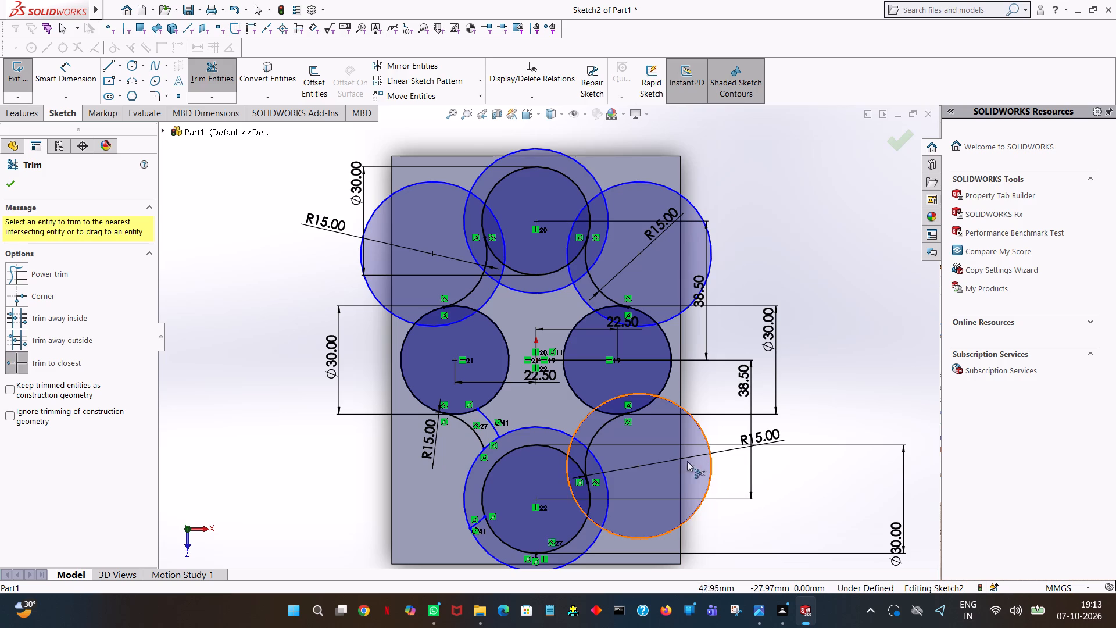
Trim the lower-right R20 circle to the piece between the right and lower outer circles, and trim the R15 arc end inside the lower R20 circle.
click(709, 490)
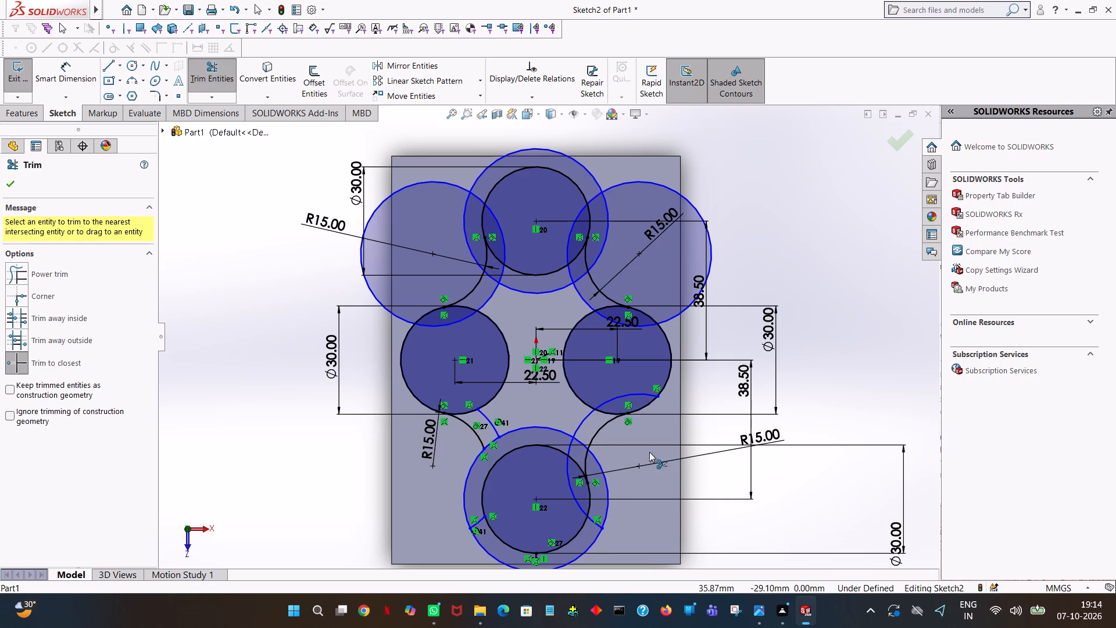
click(564, 466)
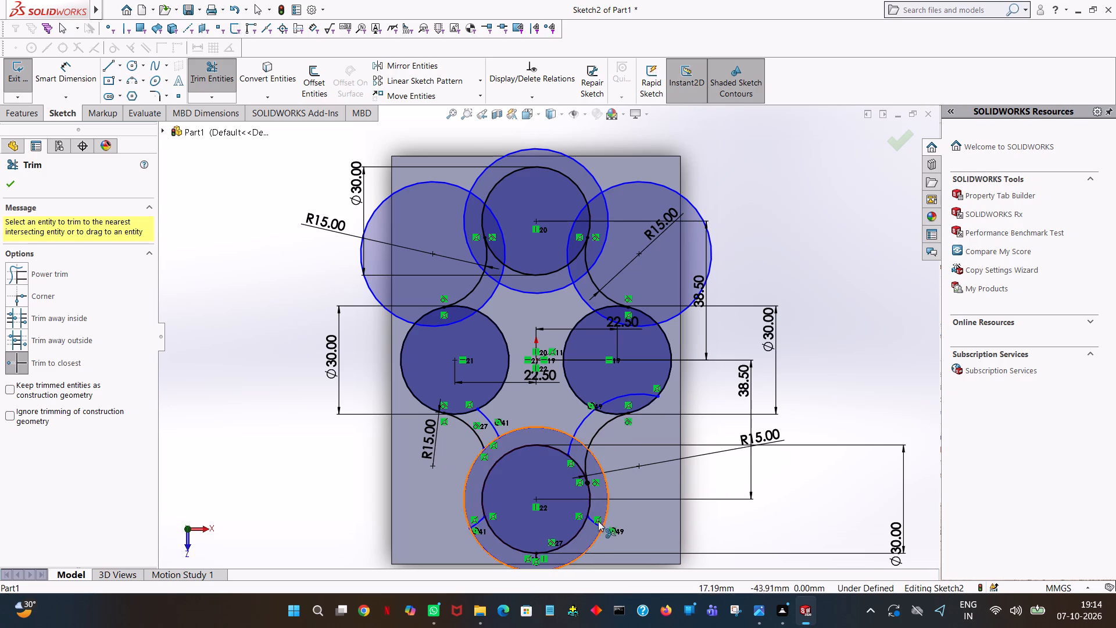
click(592, 522)
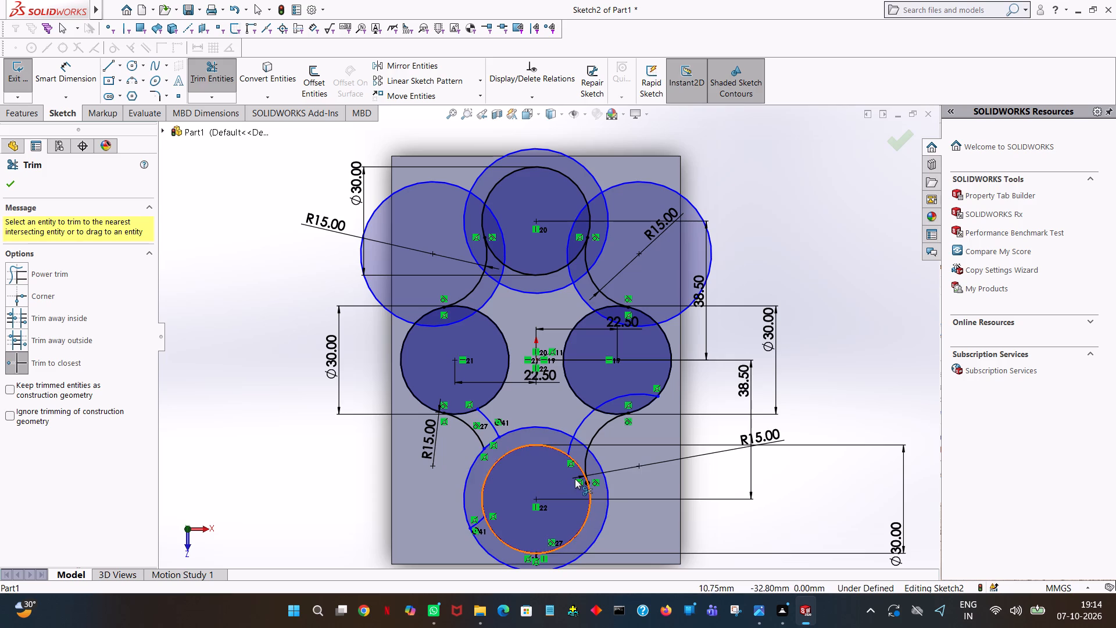
click(571, 446)
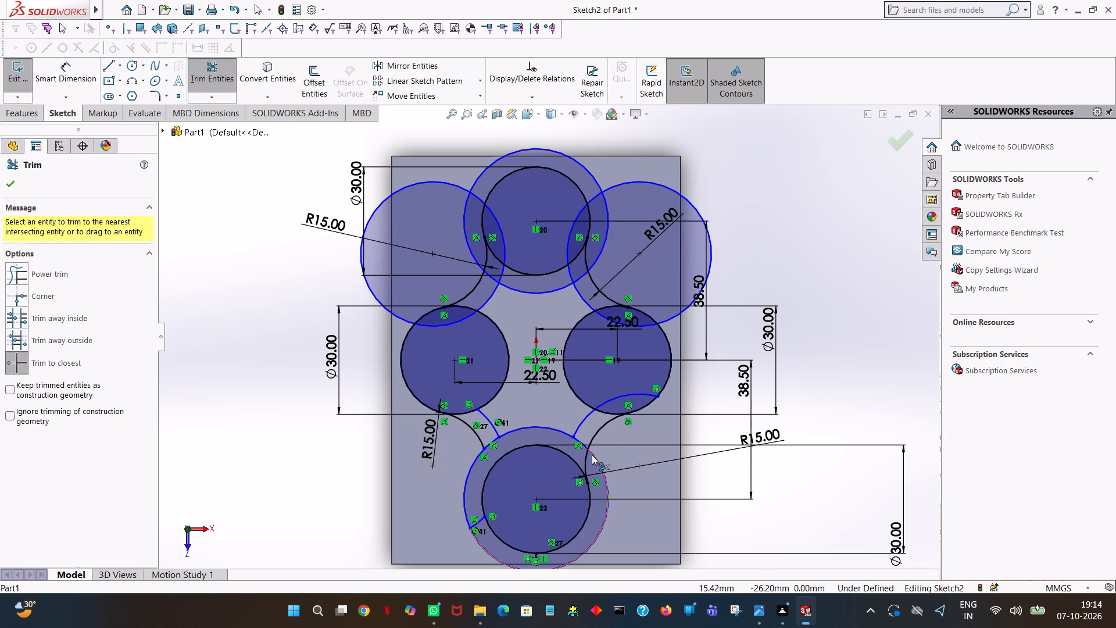
double_click(586, 458)
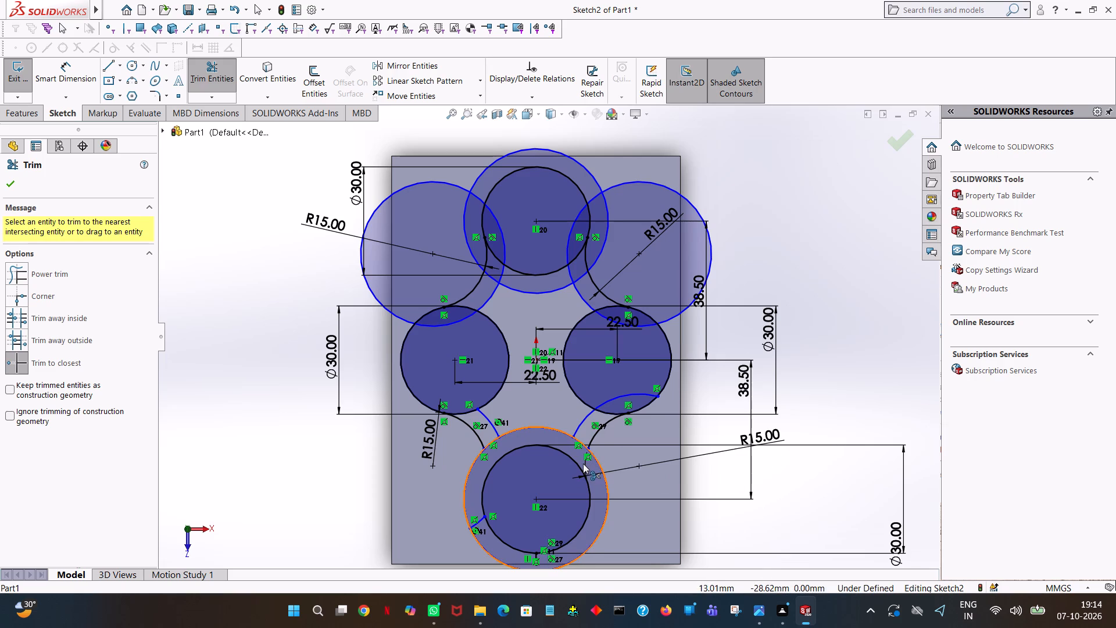
click(583, 463)
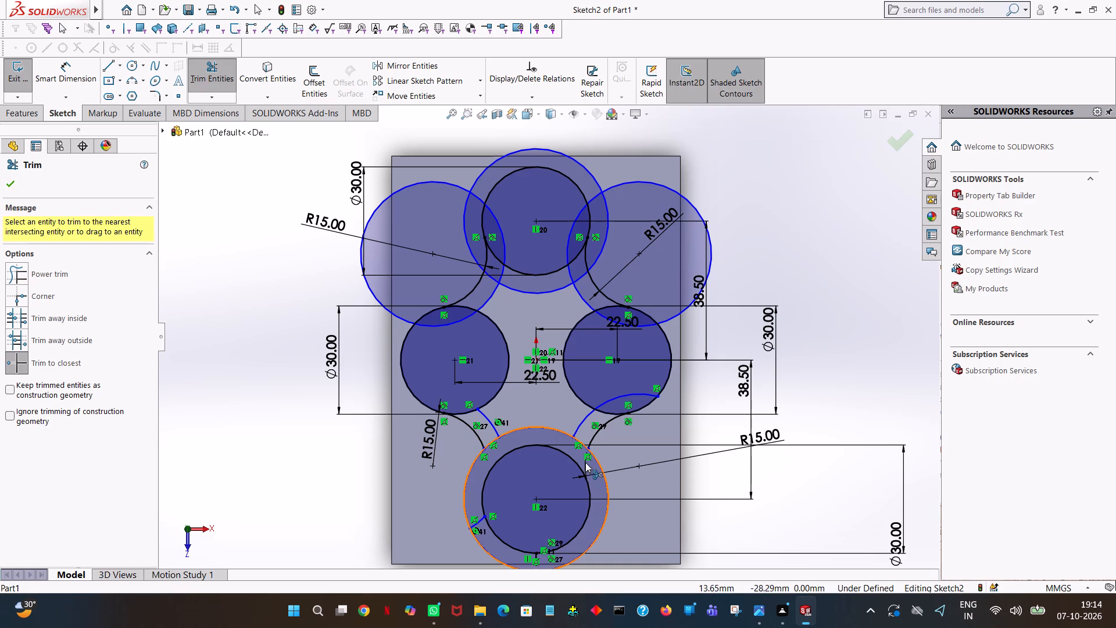
click(585, 462)
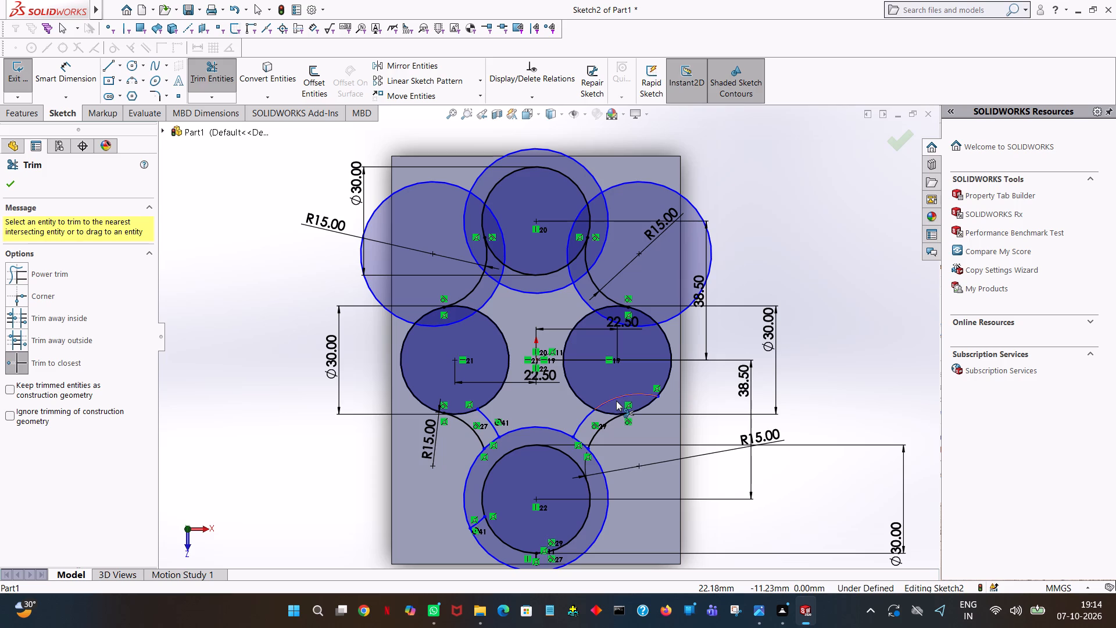
click(618, 397)
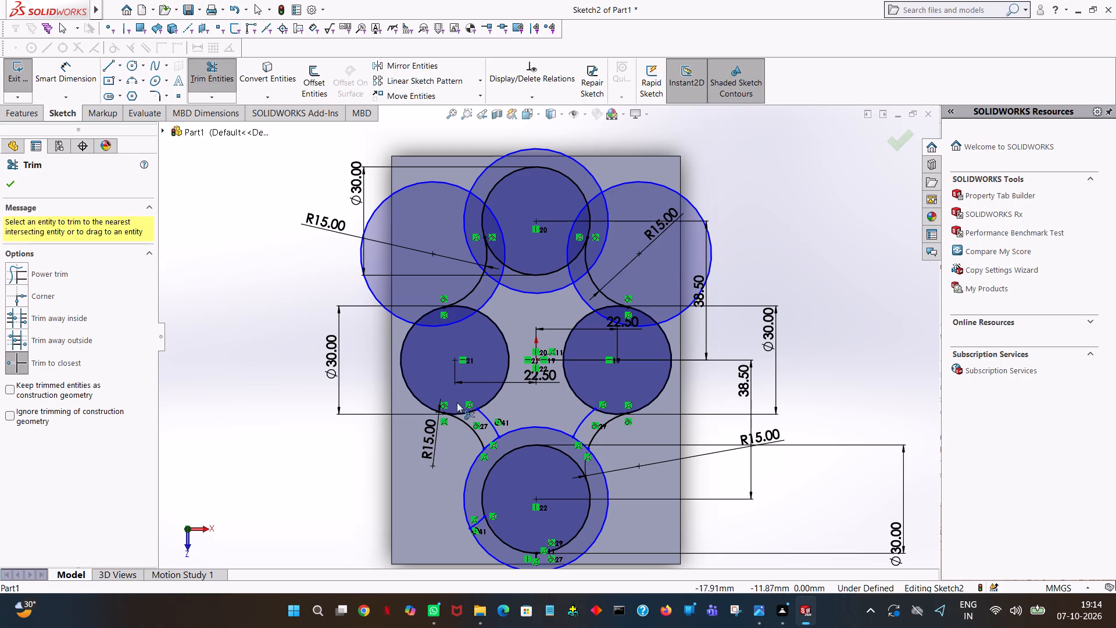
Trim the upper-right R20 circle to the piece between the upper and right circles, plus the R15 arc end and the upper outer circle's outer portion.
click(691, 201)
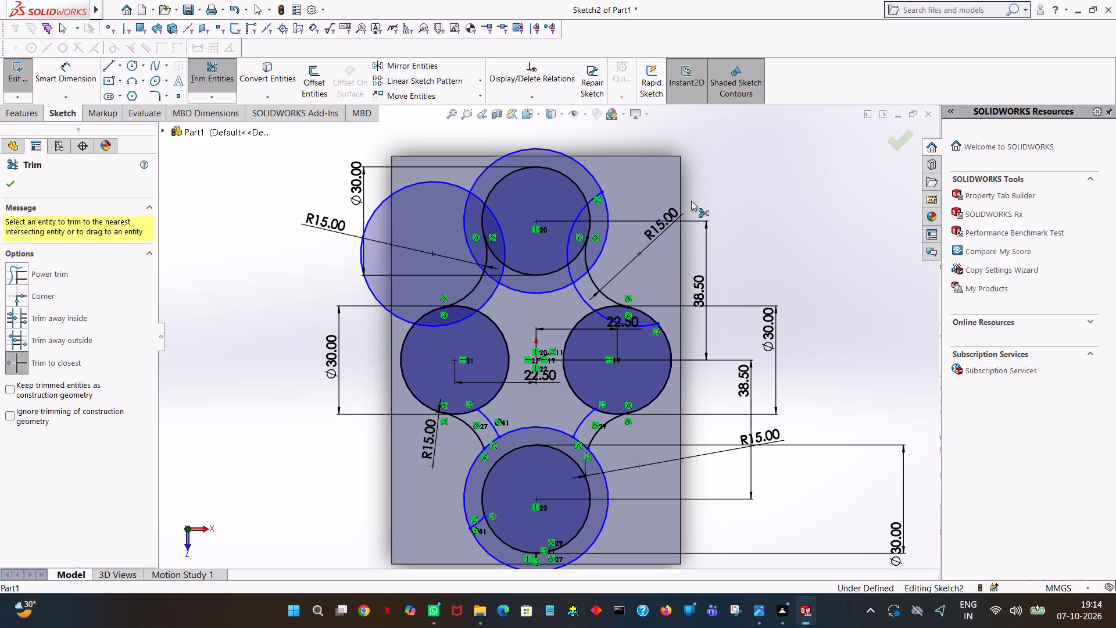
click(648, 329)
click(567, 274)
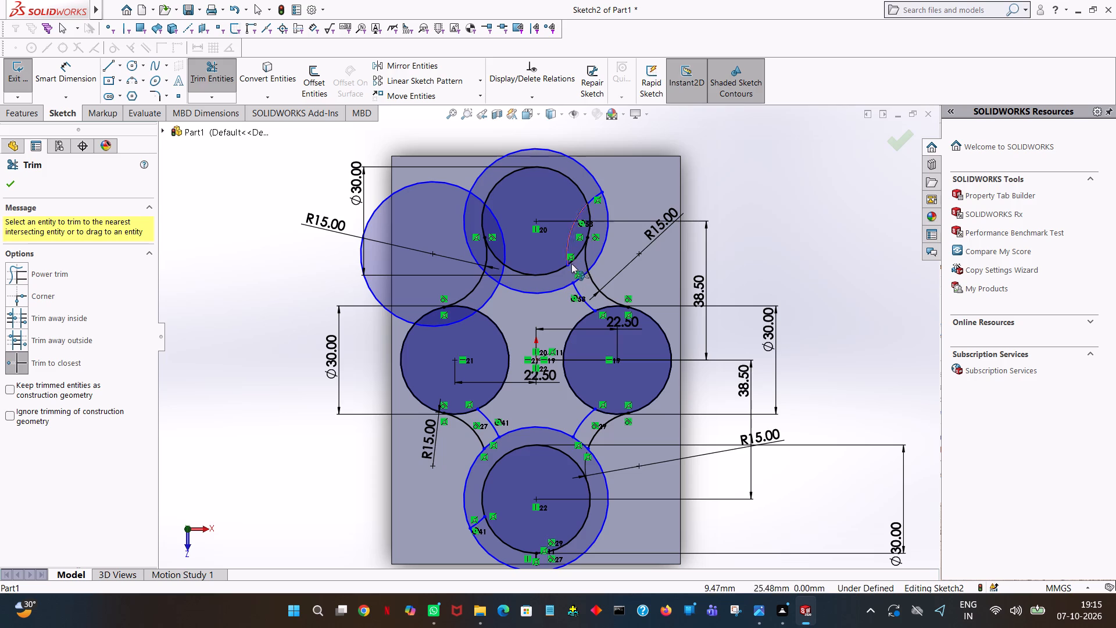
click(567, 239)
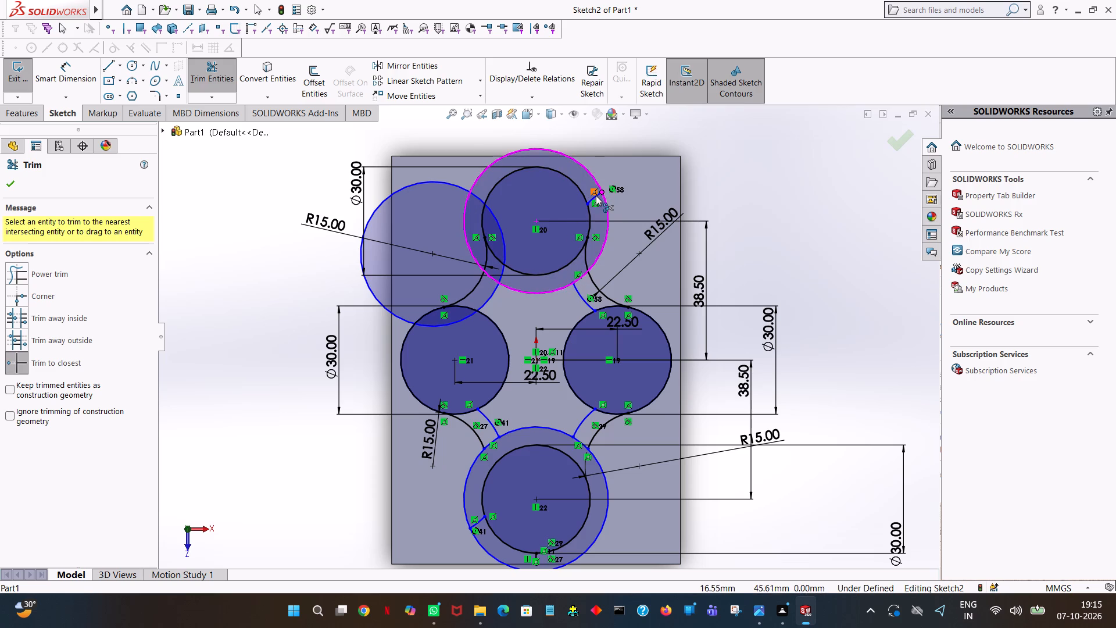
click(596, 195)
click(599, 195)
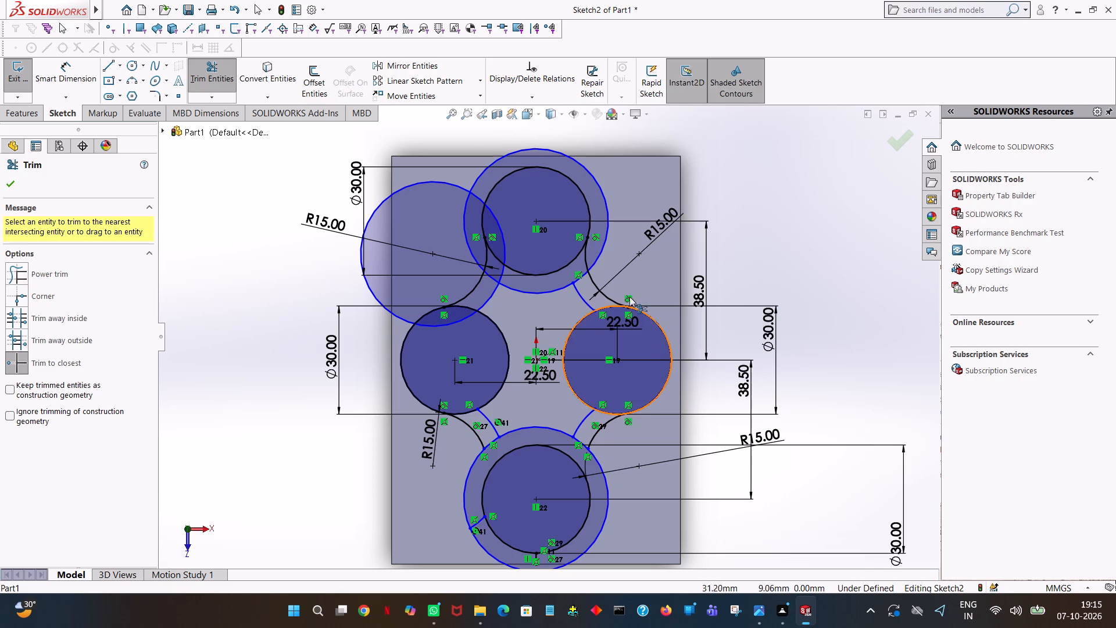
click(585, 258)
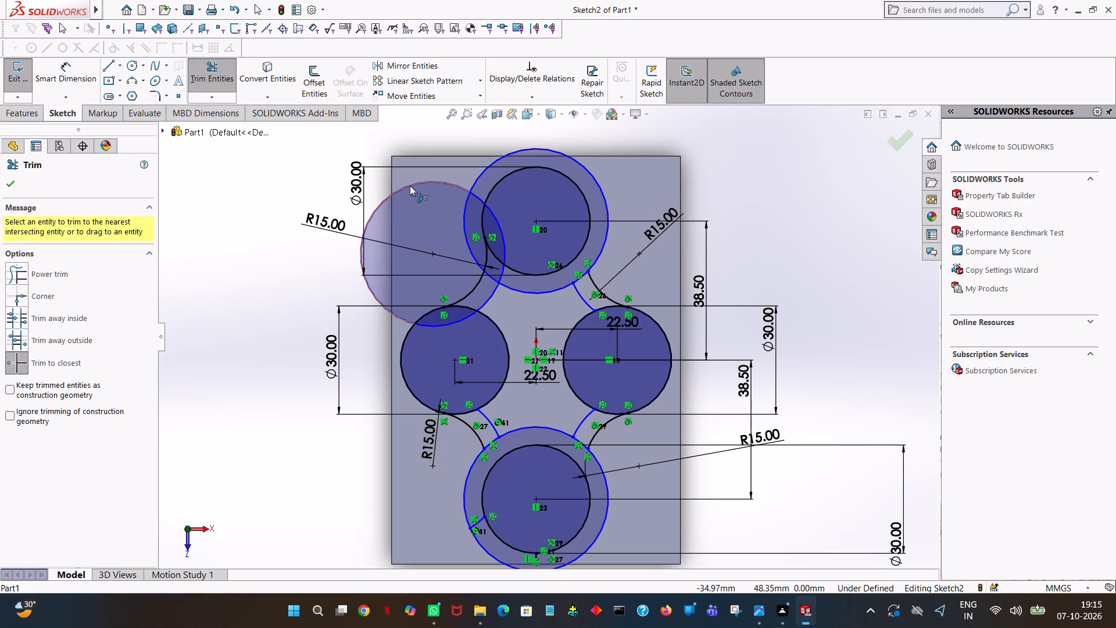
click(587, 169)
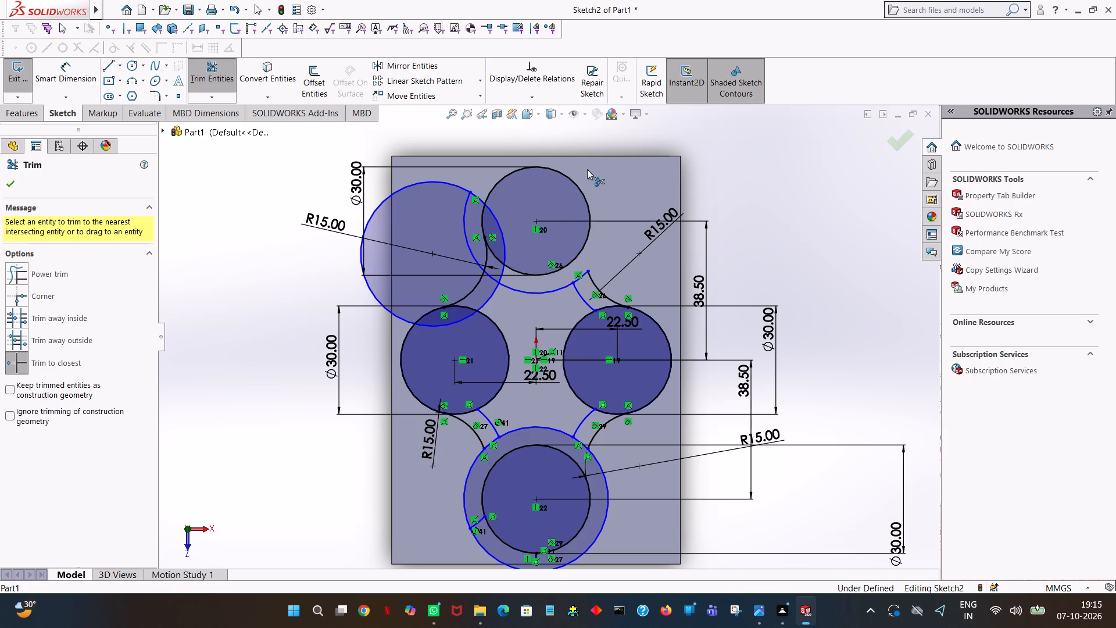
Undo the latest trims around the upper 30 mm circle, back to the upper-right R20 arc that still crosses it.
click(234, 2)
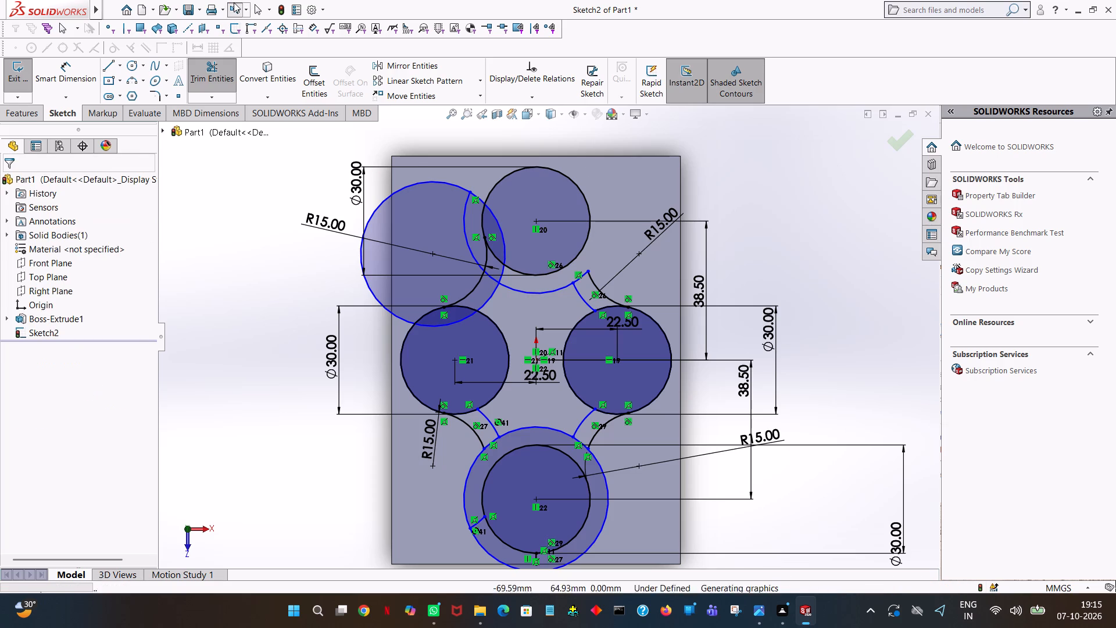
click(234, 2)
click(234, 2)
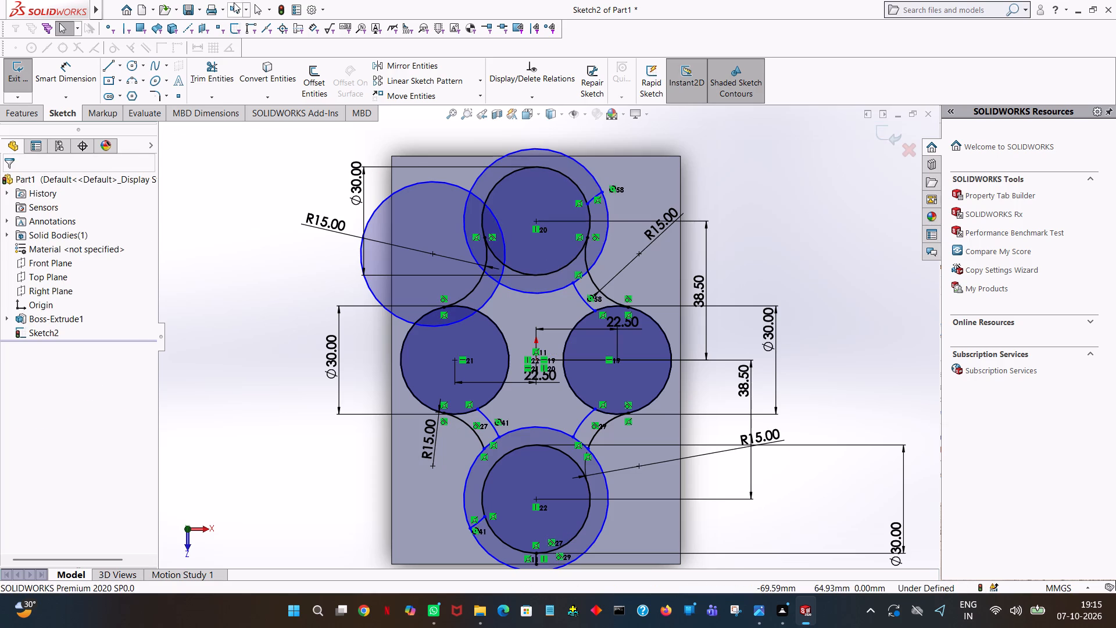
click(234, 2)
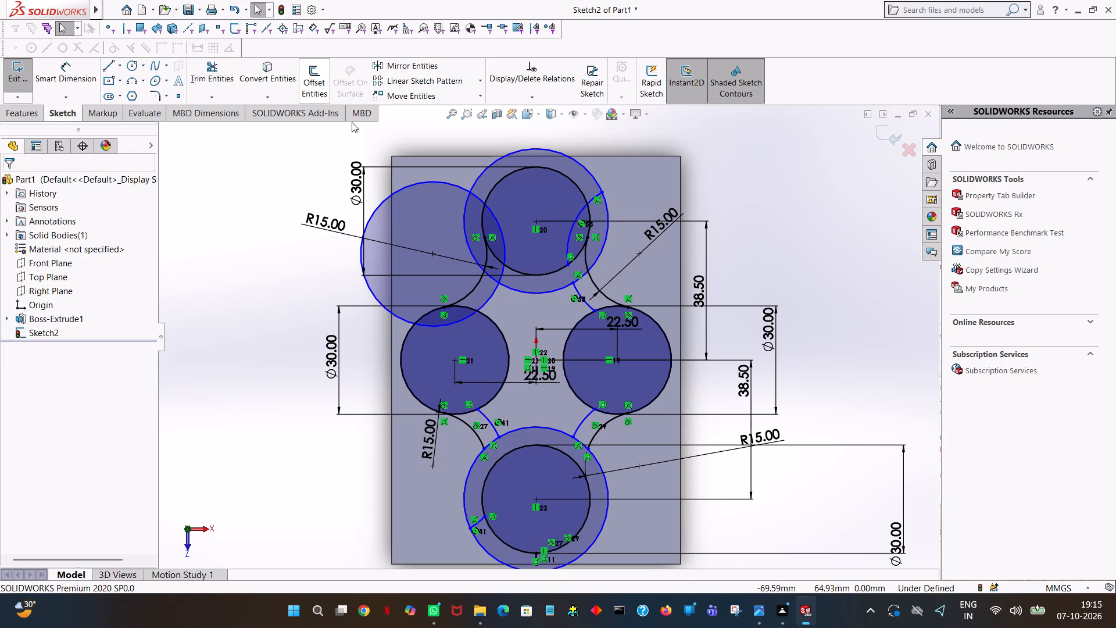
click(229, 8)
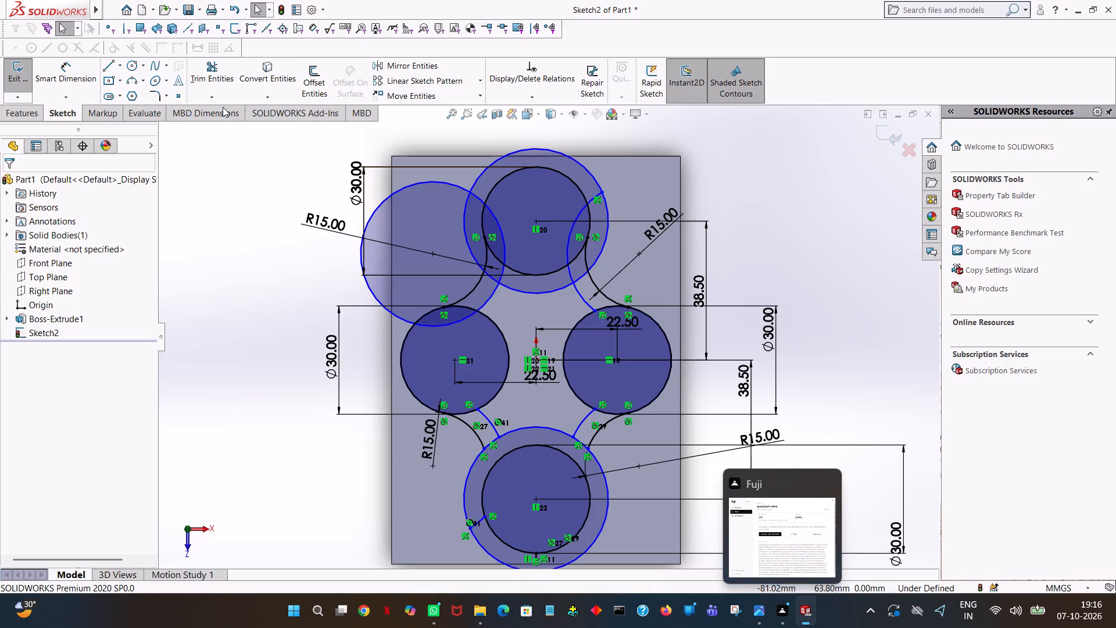
Undo all R20 circles and their trims, back to the four 30 mm circles with their R15 blend arcs.
click(199, 73)
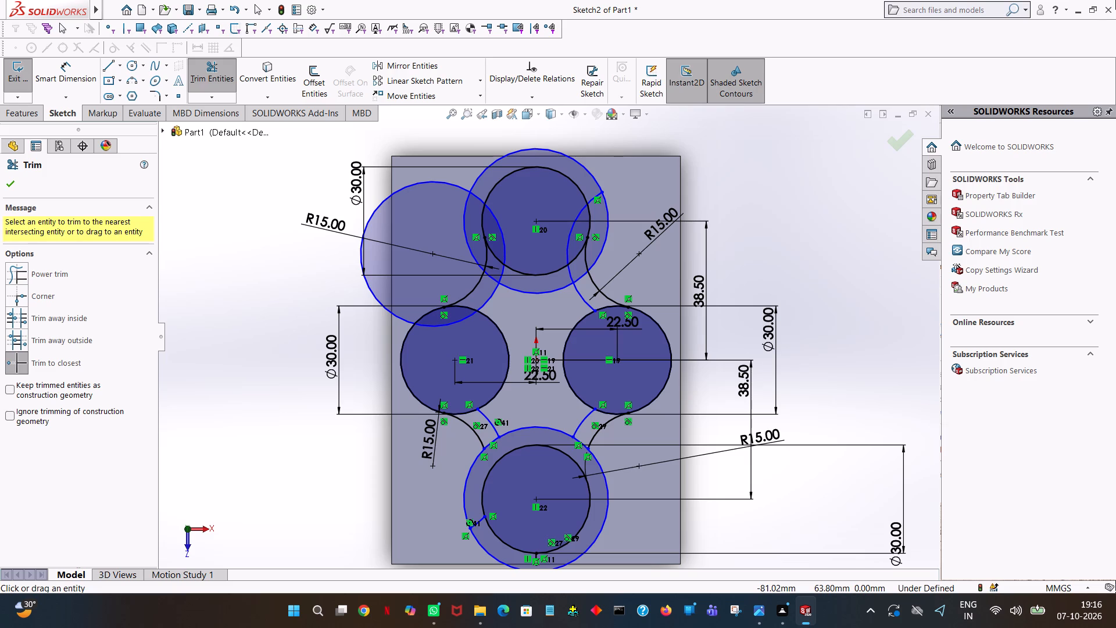
triple_click(237, 8)
triple_click(237, 8)
triple_click(237, 8)
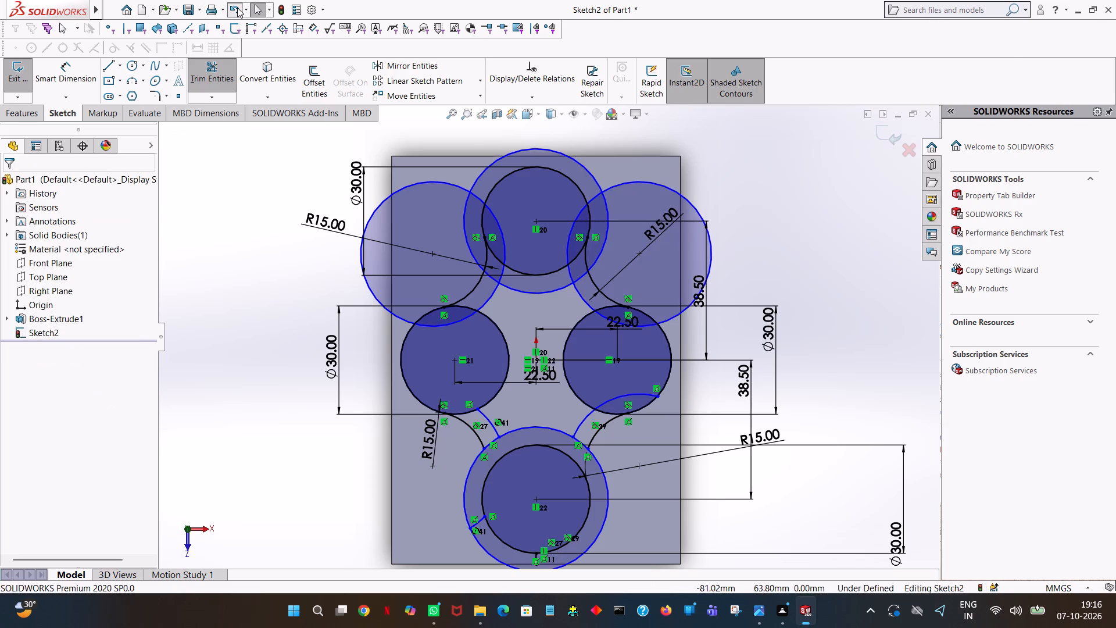
triple_click(237, 8)
triple_click(237, 8)
triple_click(237, 8)
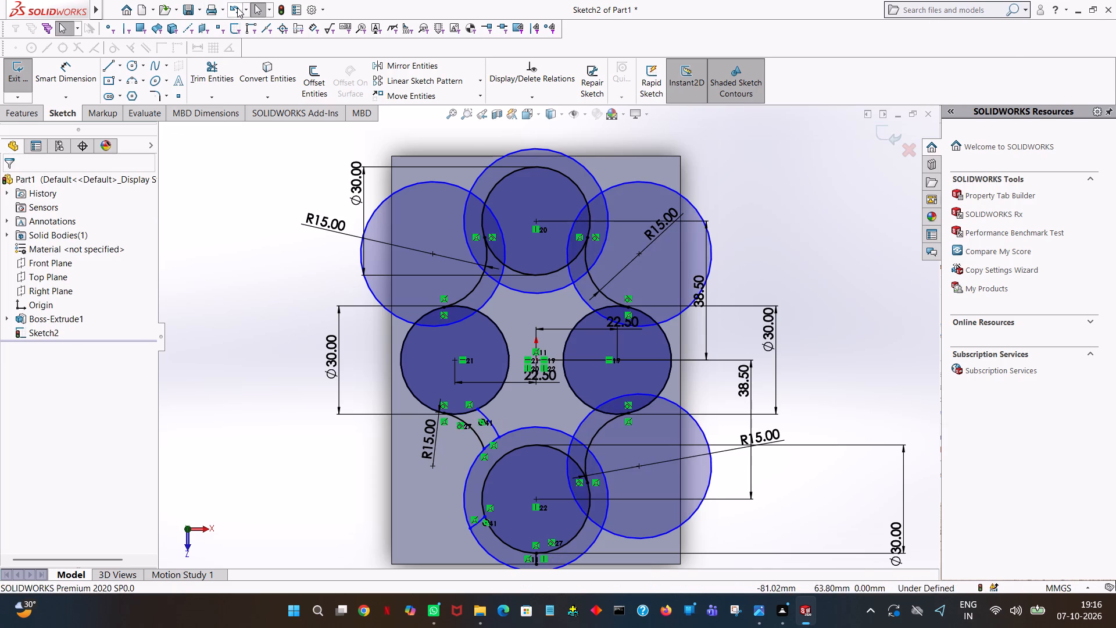
triple_click(237, 8)
triple_click(237, 8)
triple_click(237, 8)
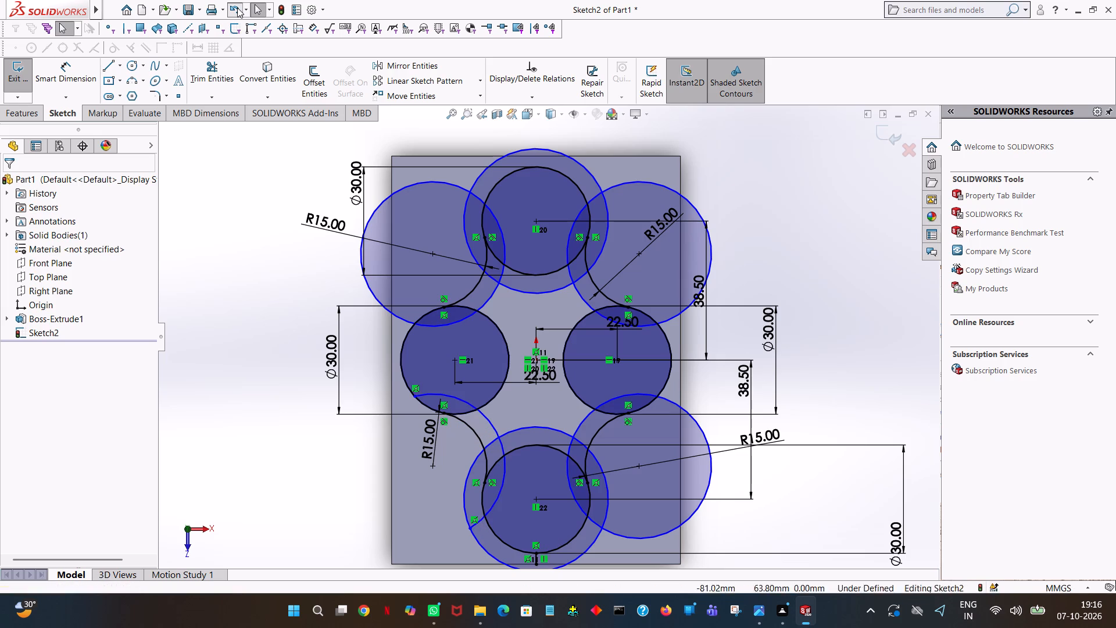
triple_click(237, 8)
triple_click(237, 8)
click(237, 8)
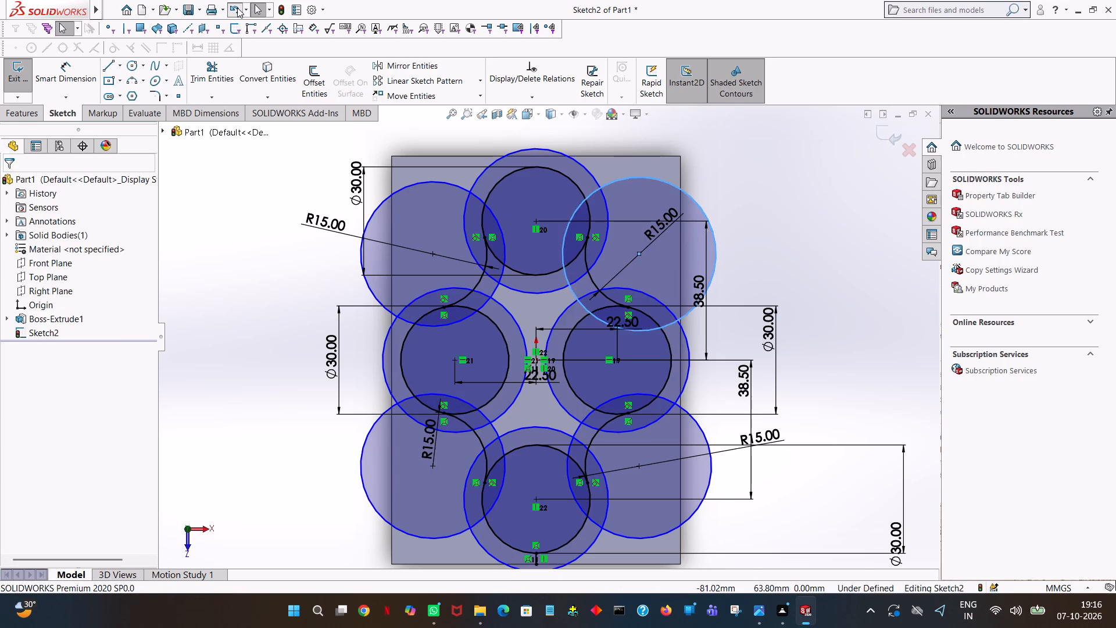
triple_click(237, 8)
triple_click(237, 8)
double_click(237, 8)
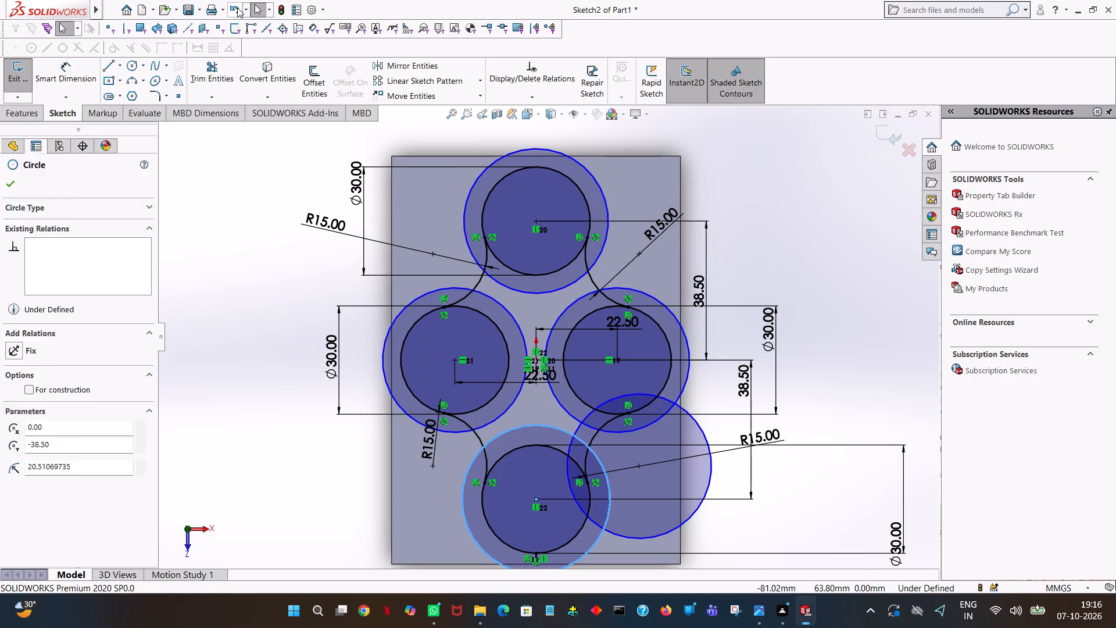
click(237, 8)
click(237, 8)
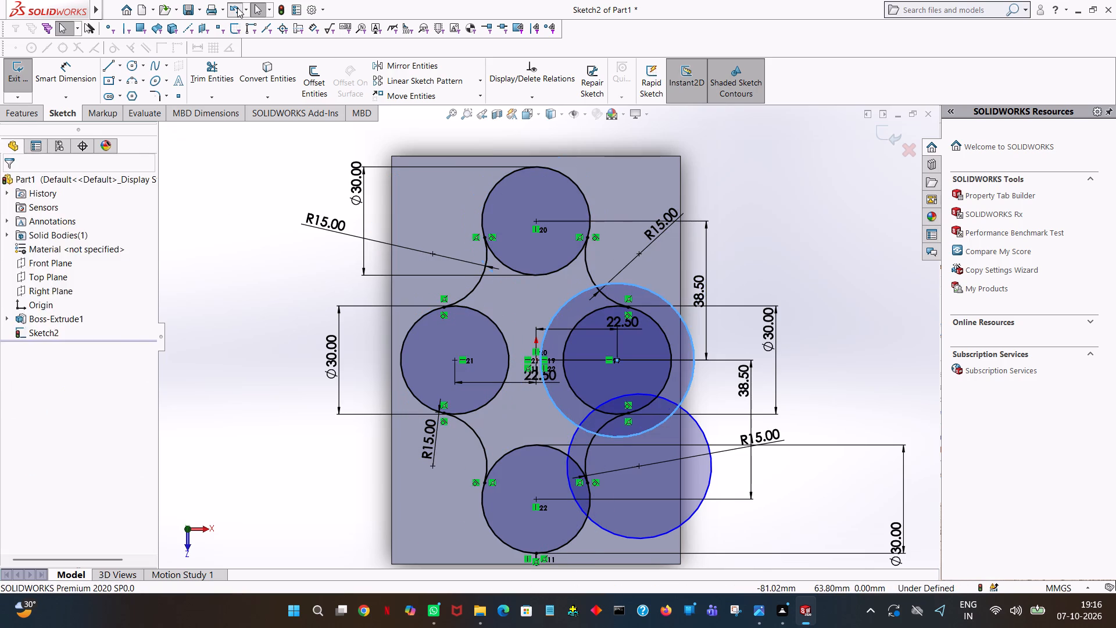
click(237, 8)
click(237, 8)
click(237, 8)
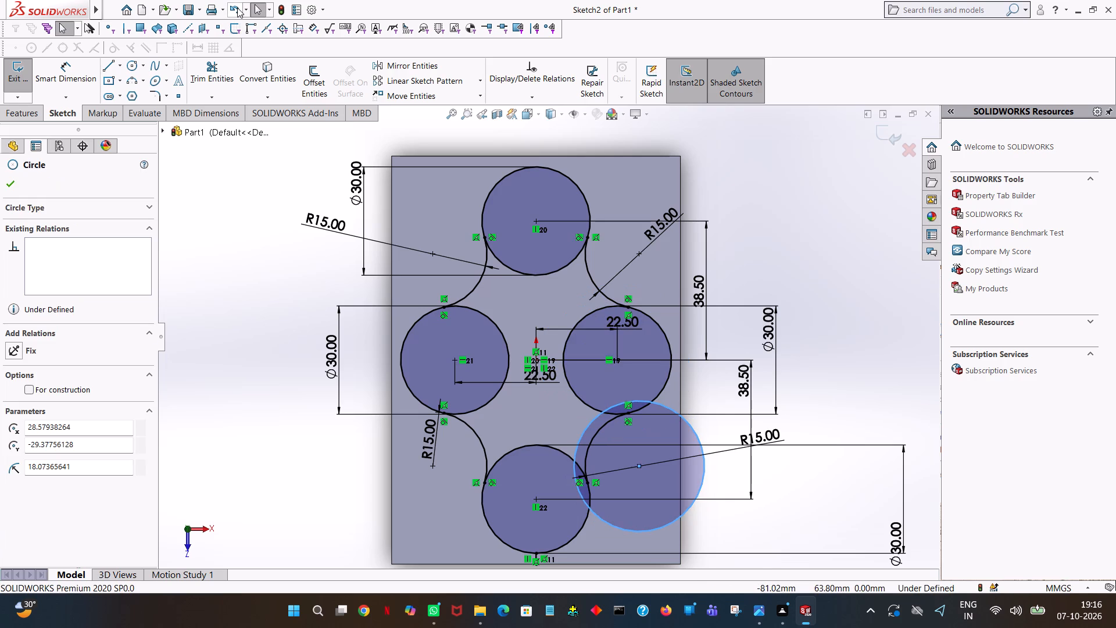
click(237, 8)
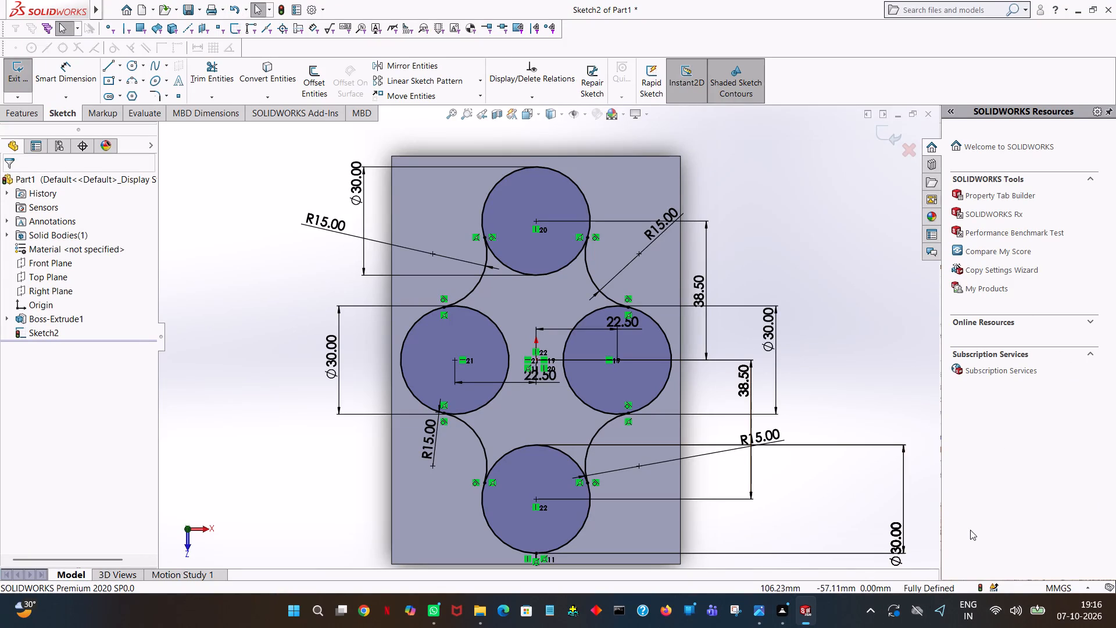
Sketch a 20 mm radius circle on the centre of the lower-right R15 blend arc, and finish the Circle command.
click(136, 65)
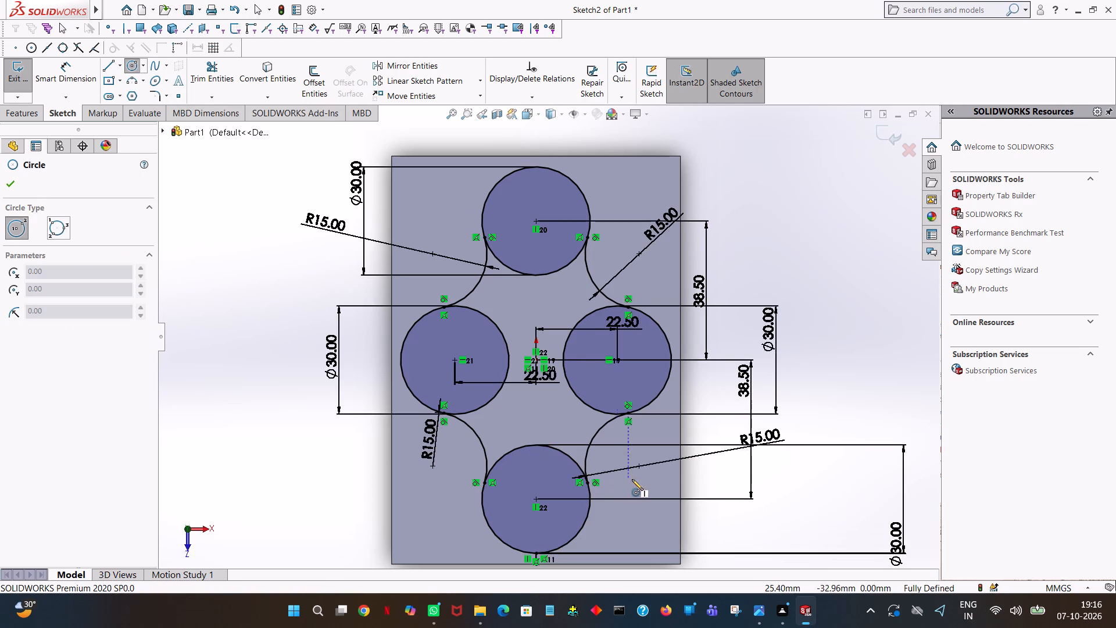
click(639, 465)
click(568, 420)
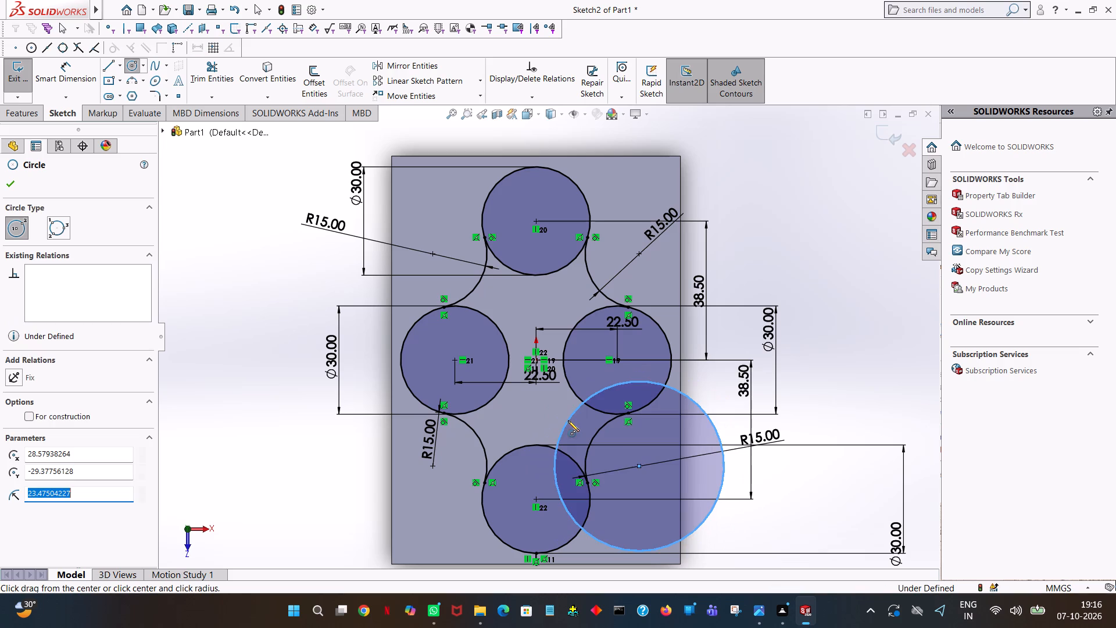
text(20)
key(Return)
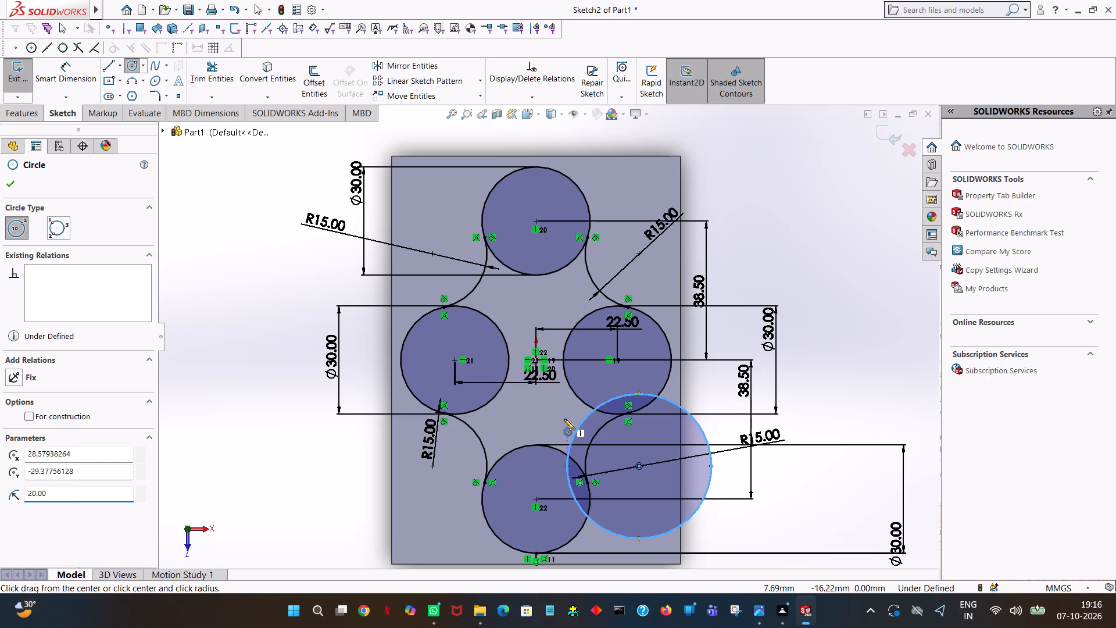
click(11, 185)
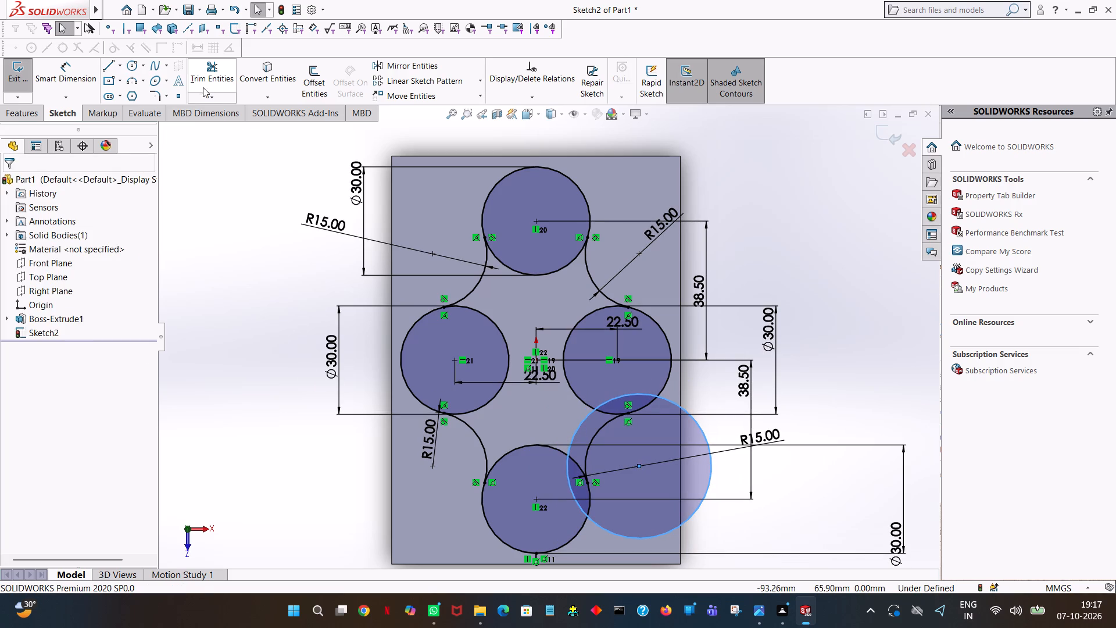
Trim the lower-right R20 circle to the short arc between the right and lower 30 mm circles.
click(203, 83)
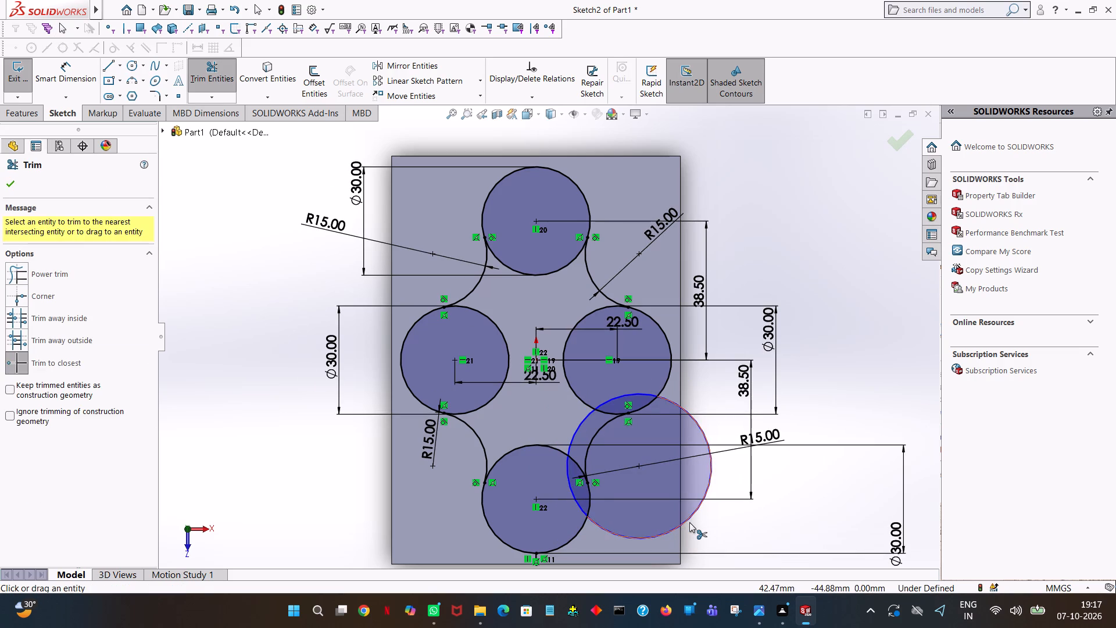
click(689, 522)
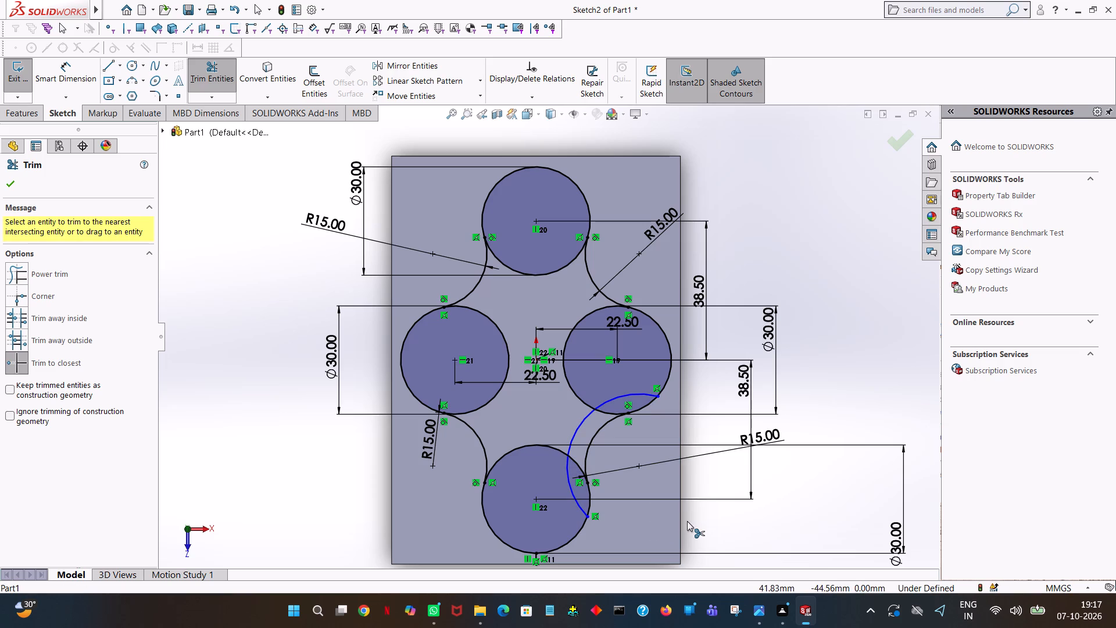
click(577, 506)
click(646, 395)
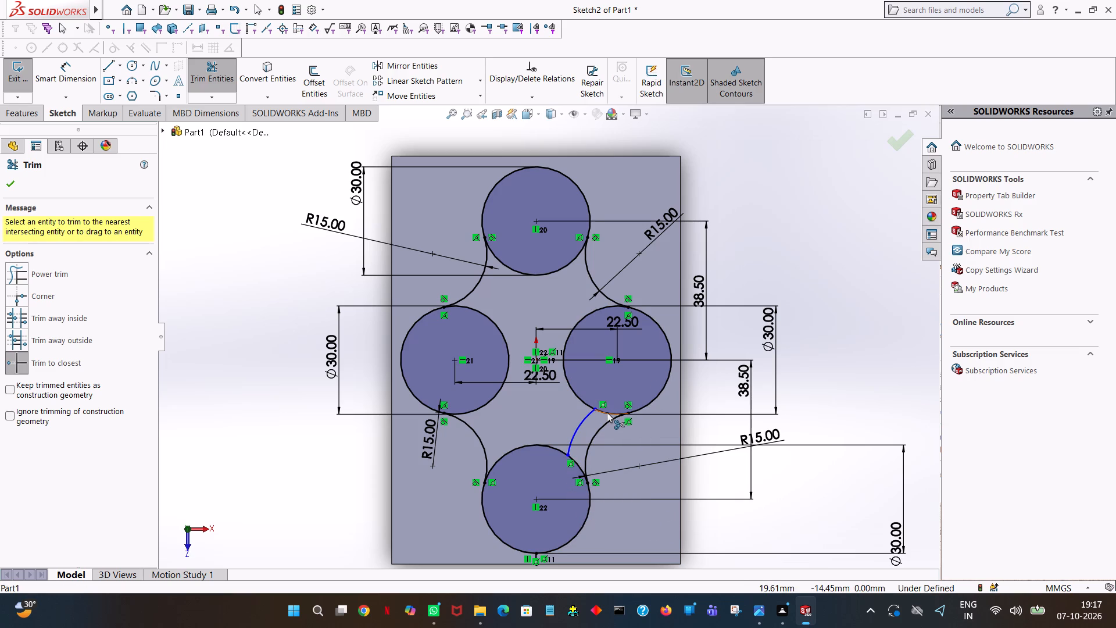
Sketch a 20 mm radius circle on the centre of the upper-right R15 blend arc, and finish the Circle command.
click(132, 67)
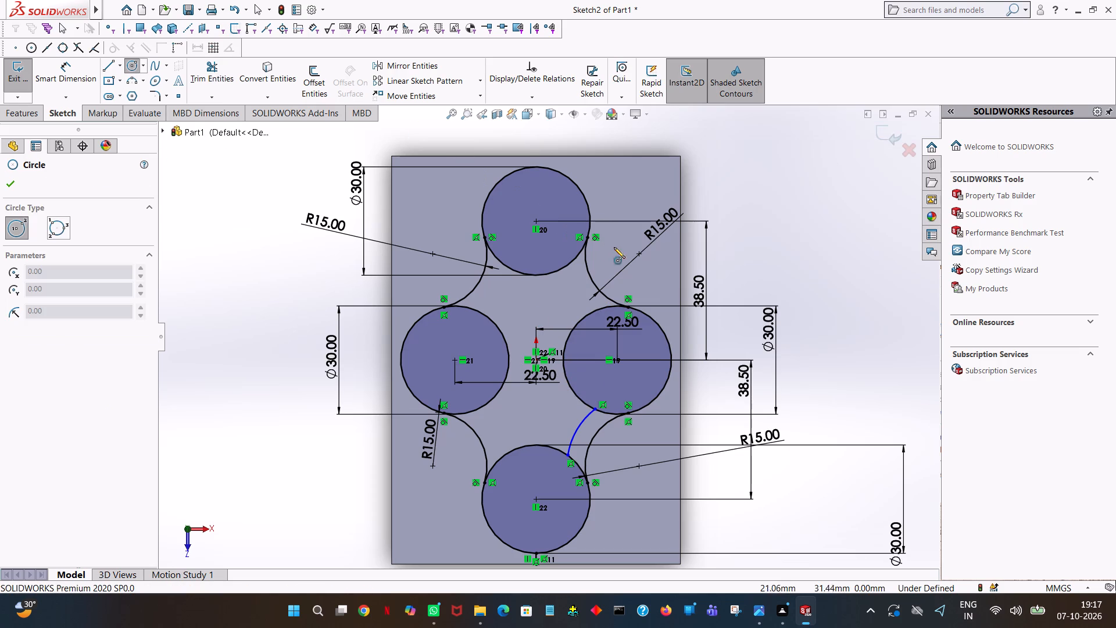
click(639, 254)
click(563, 272)
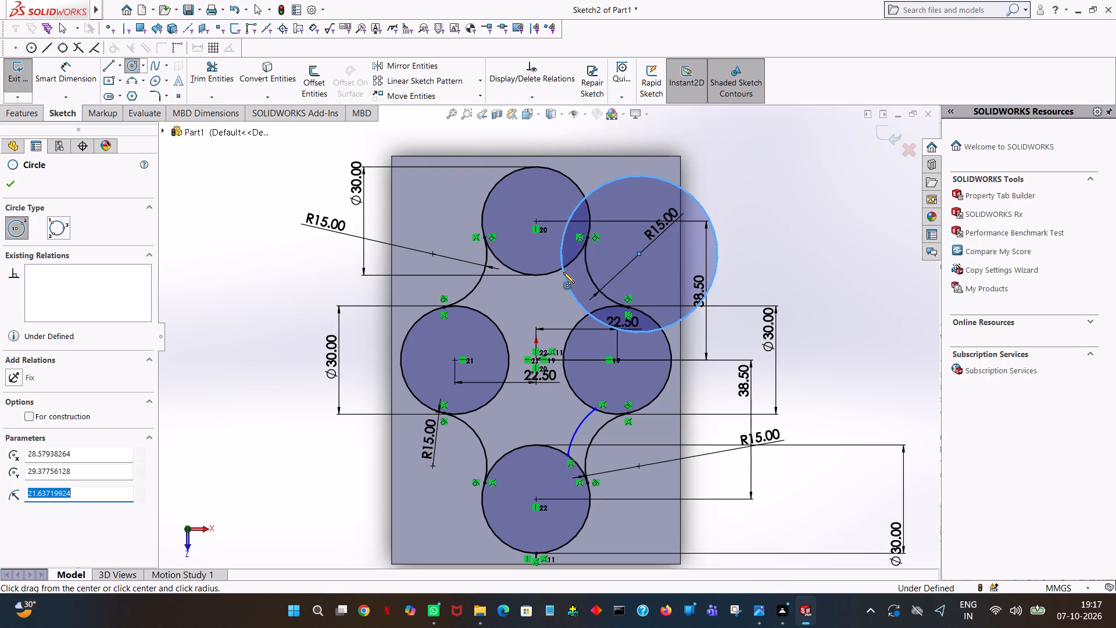
text(20)
key(Return)
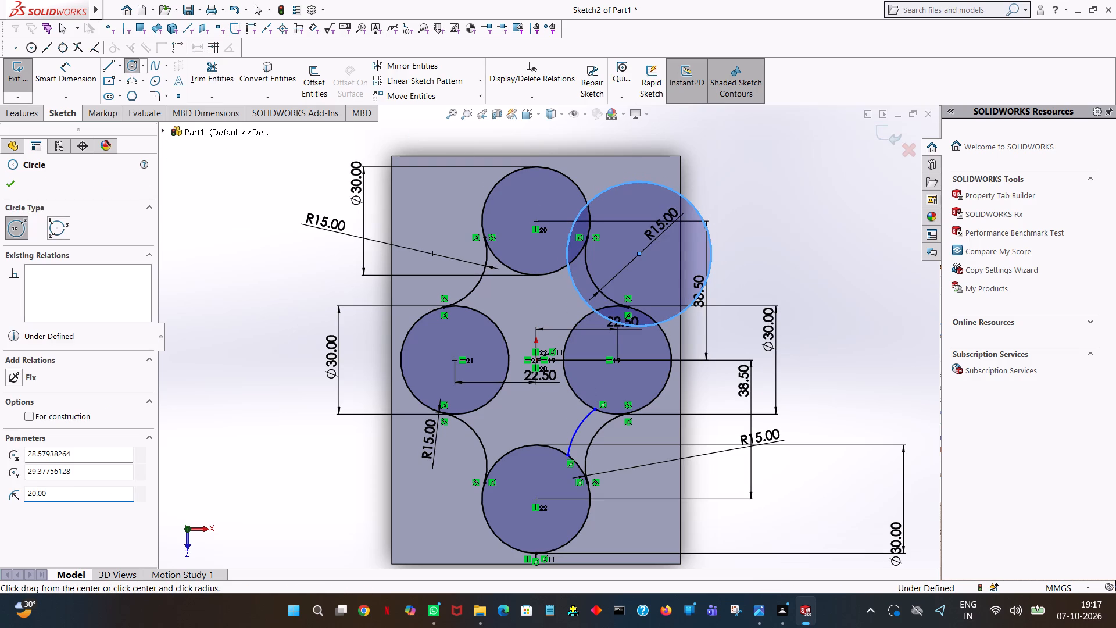
click(17, 185)
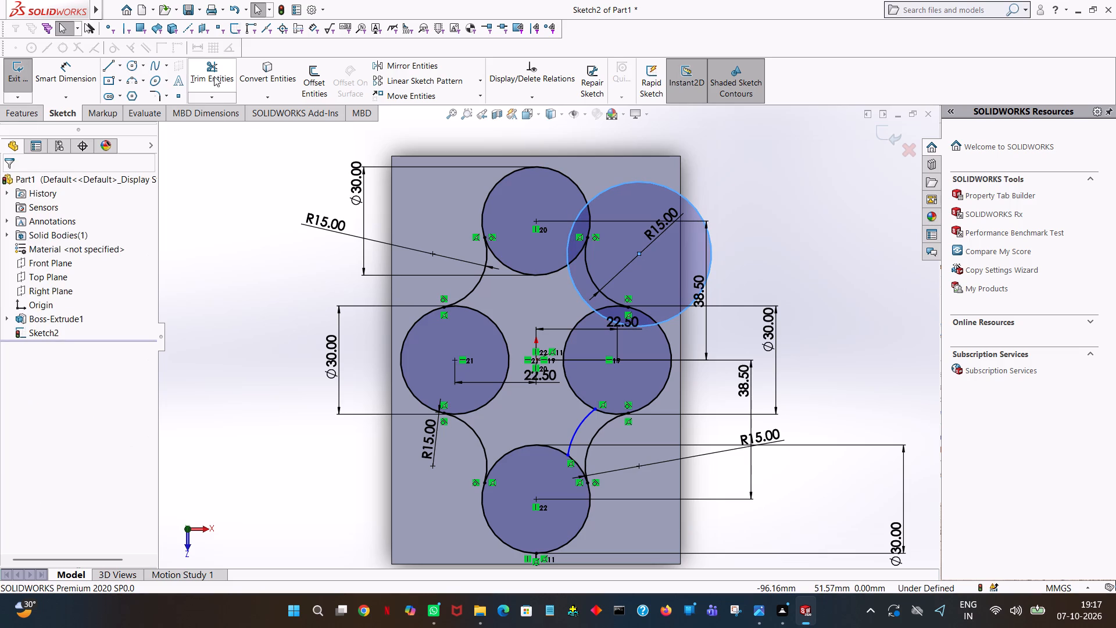
Trim the upper-right R20 circle to the short arc between the upper and right 30 mm circles, and finish trimming.
click(216, 75)
click(652, 184)
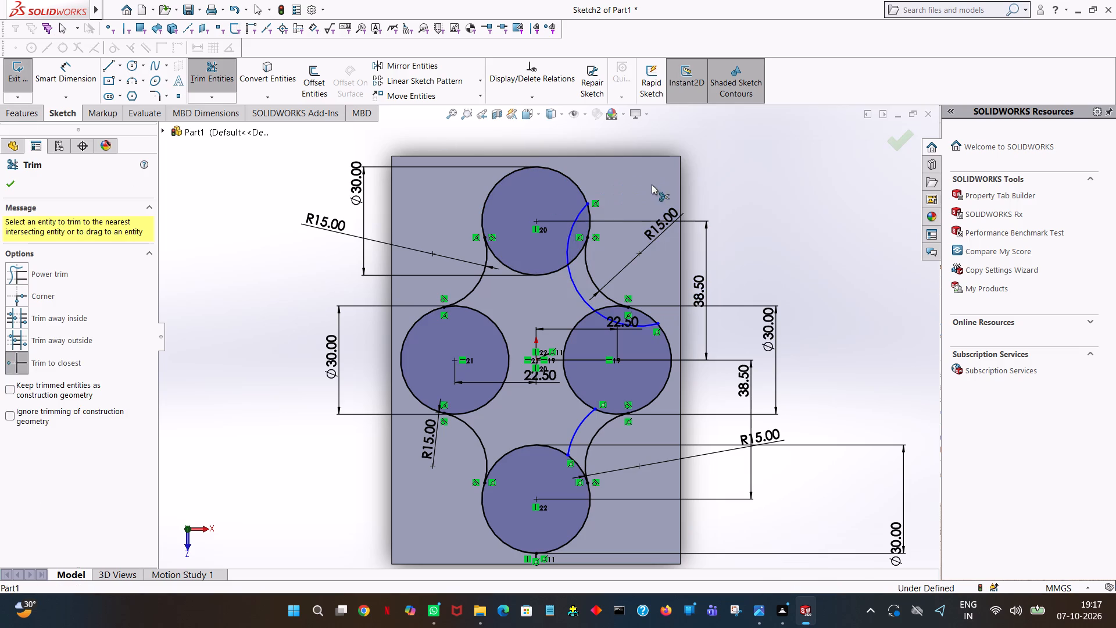
click(582, 212)
click(646, 324)
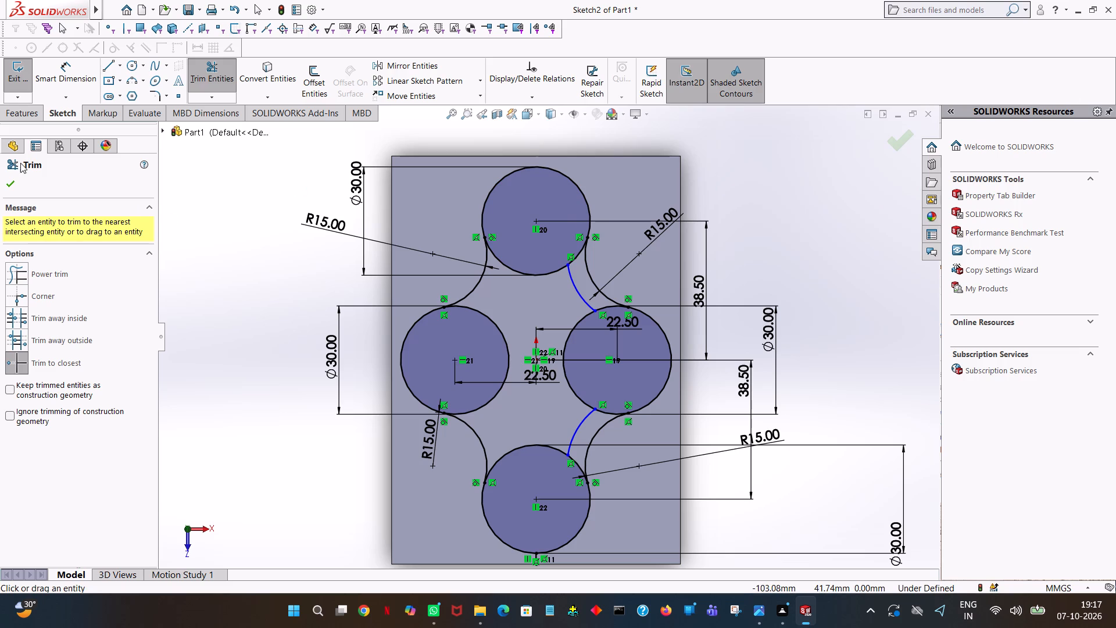
click(10, 183)
Sketch a 20 mm radius circle on the centre of the upper-left R15 blend arc, and finish the Circle command.
click(136, 67)
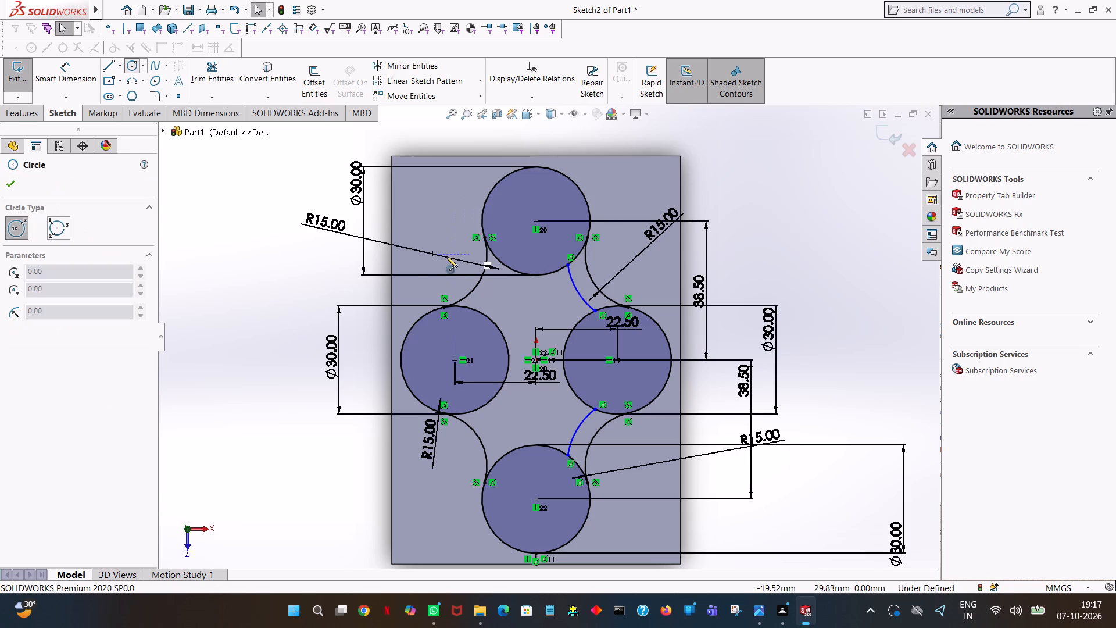
click(431, 255)
click(507, 295)
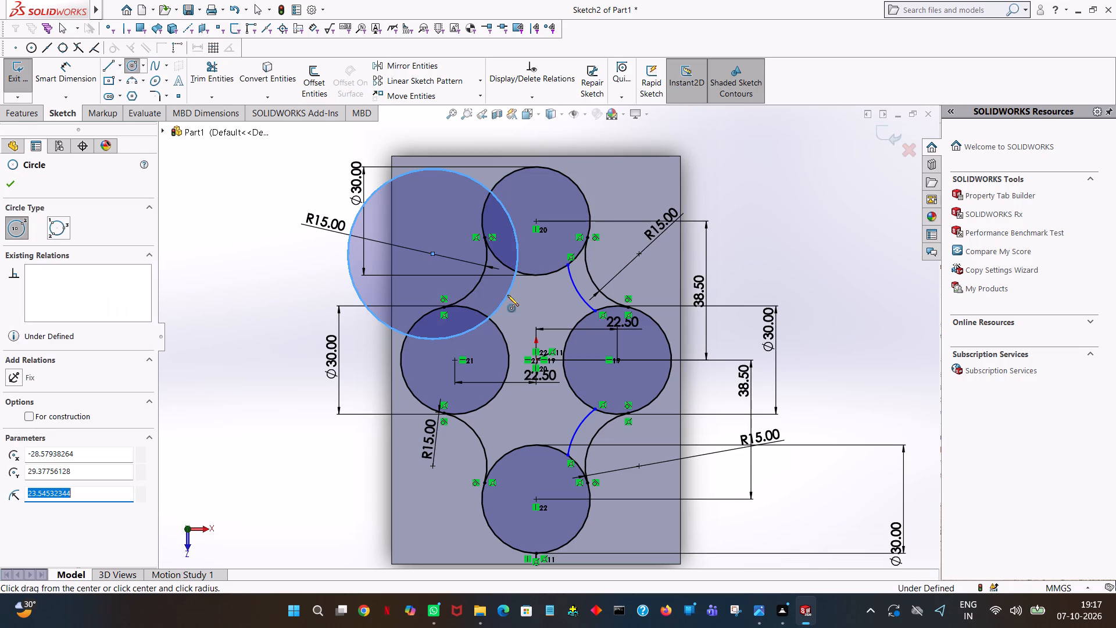
text(20)
key(Return)
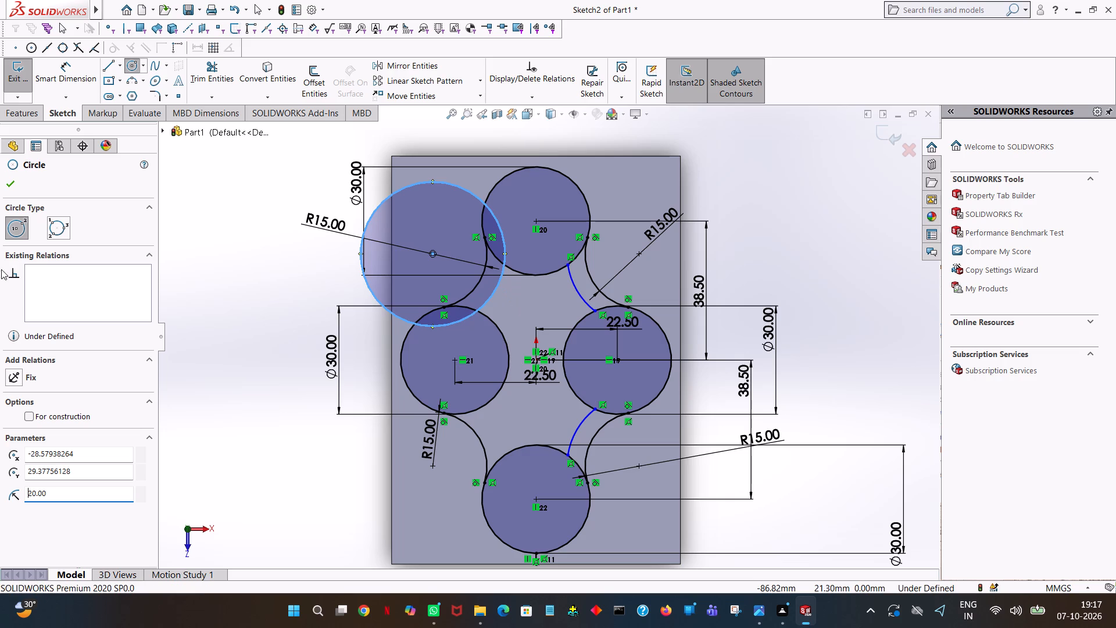
click(11, 186)
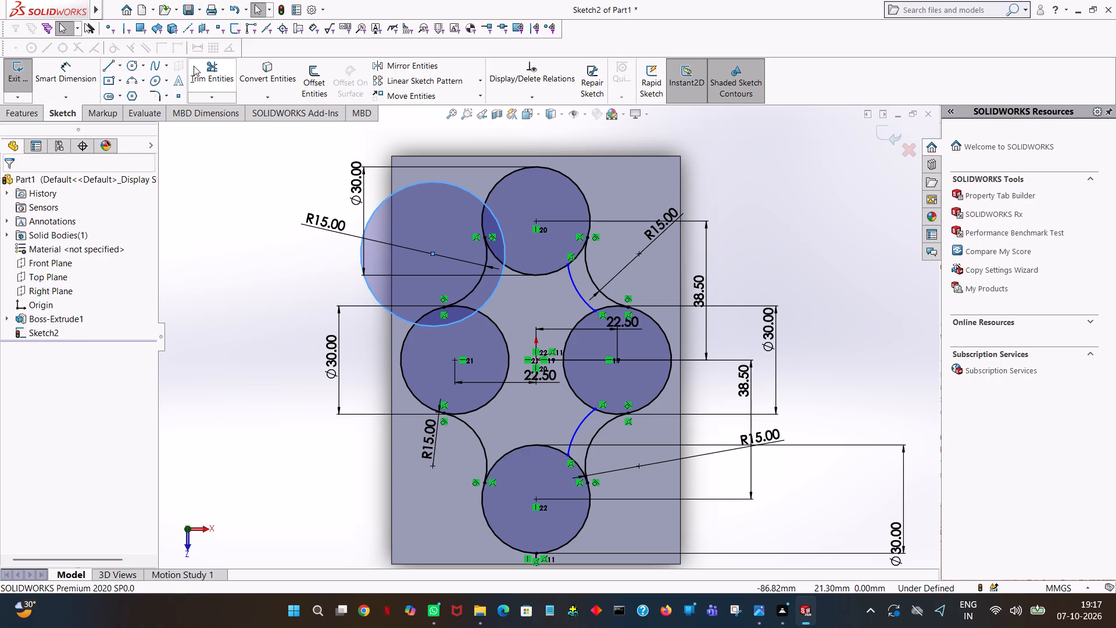
Trim the upper-left R20 circle to the short arc between the upper and left 30 mm circles, and finish trimming.
click(198, 65)
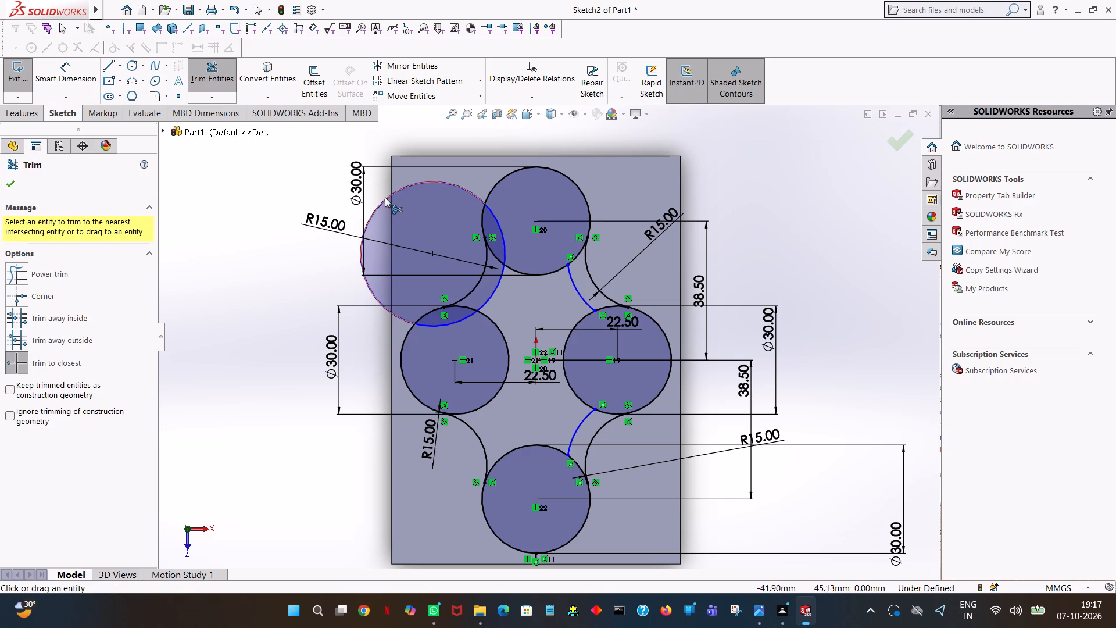
click(385, 197)
click(497, 215)
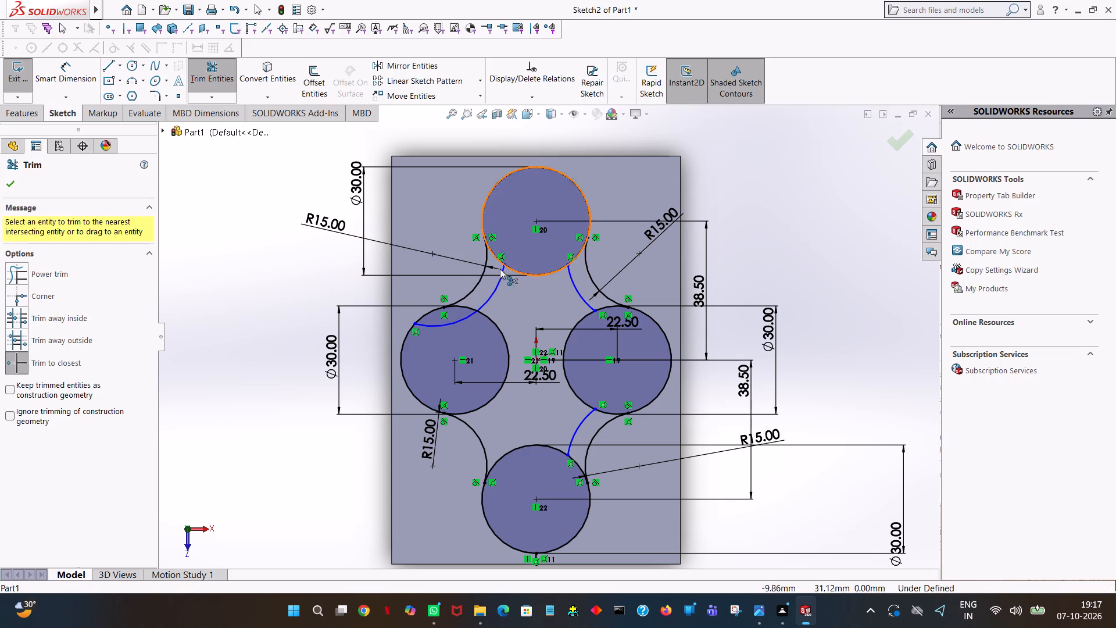
click(460, 320)
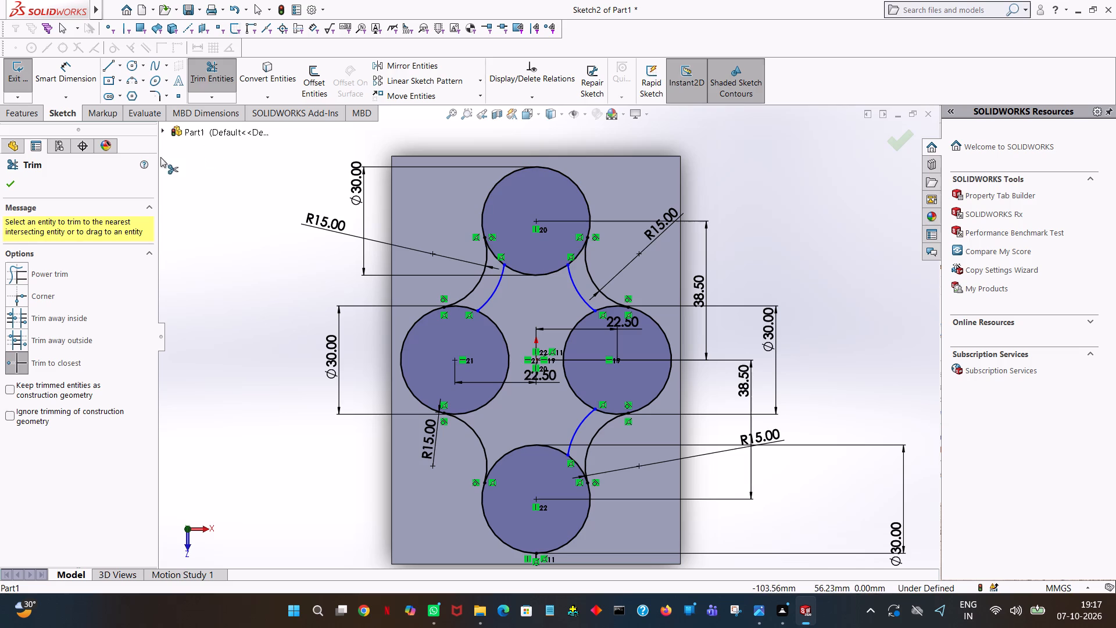
click(16, 179)
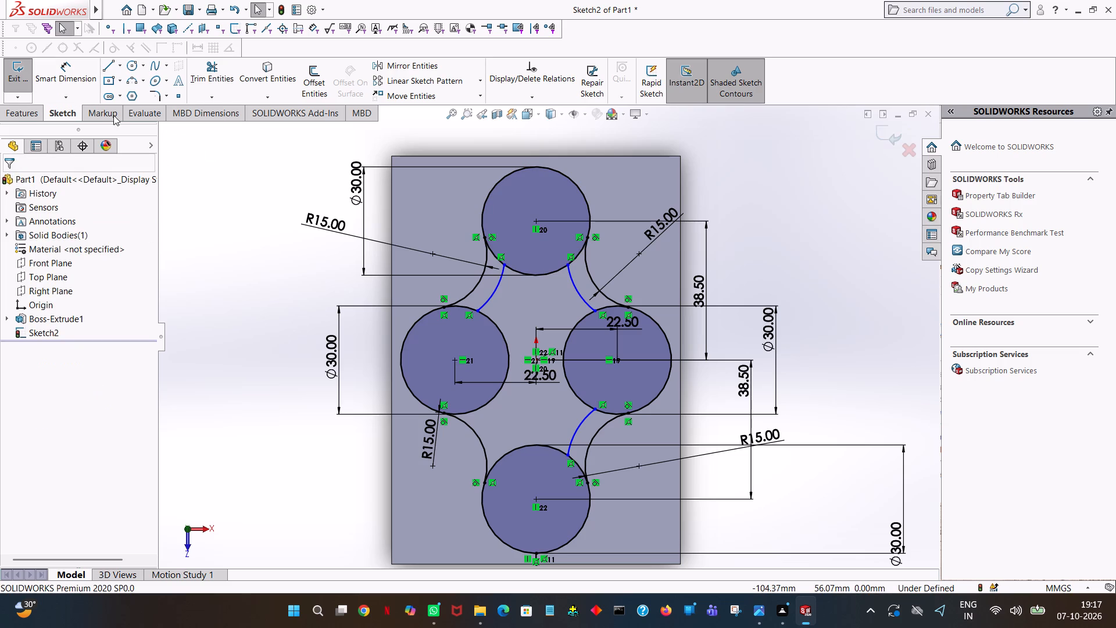
Sketch a 20 mm radius circle on the centre of the lower-left R15 blend arc, and finish the Circle command.
click(133, 66)
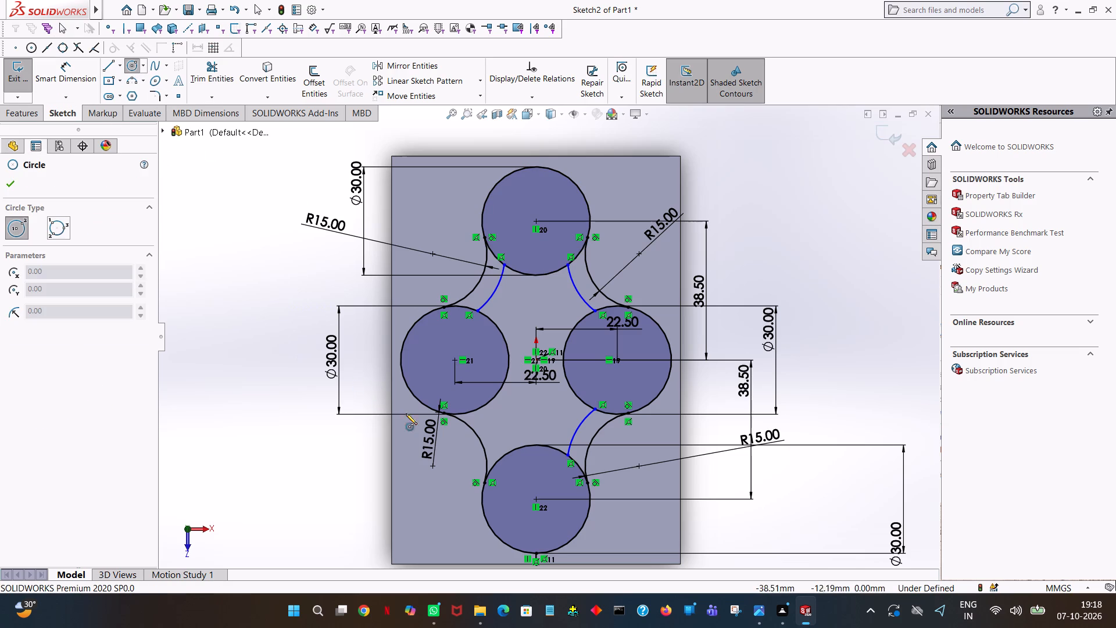
click(431, 465)
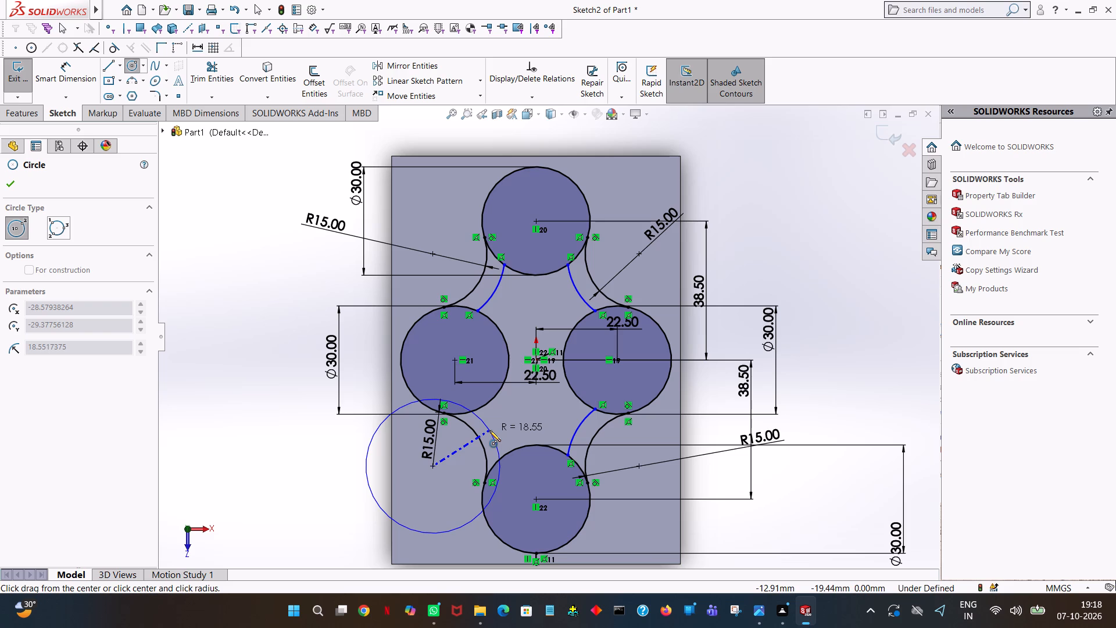
click(489, 430)
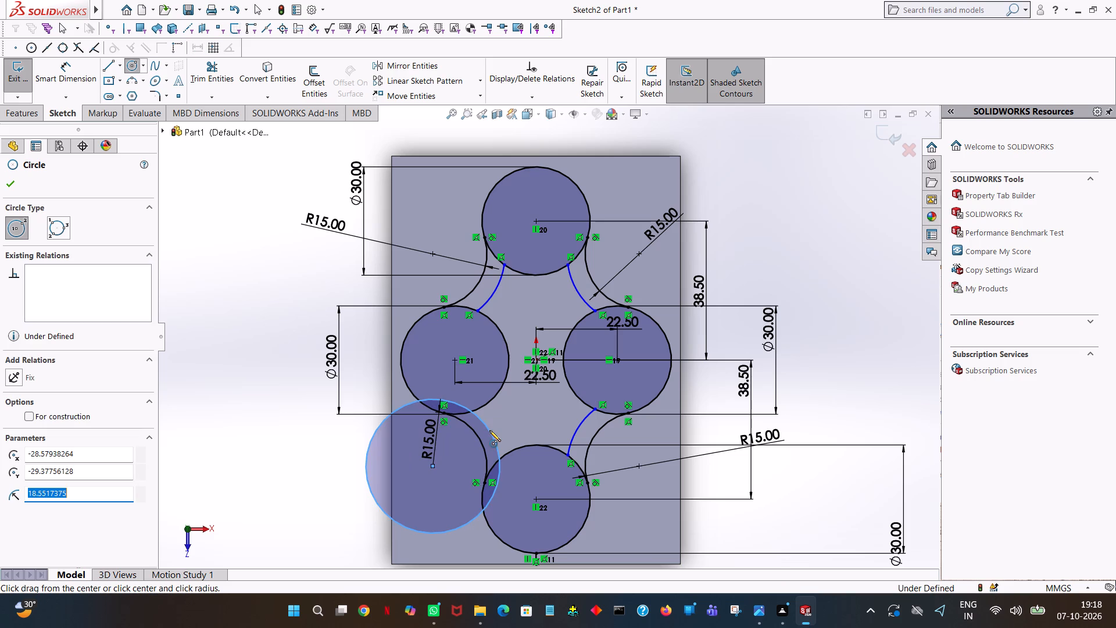
text(20)
key(Return)
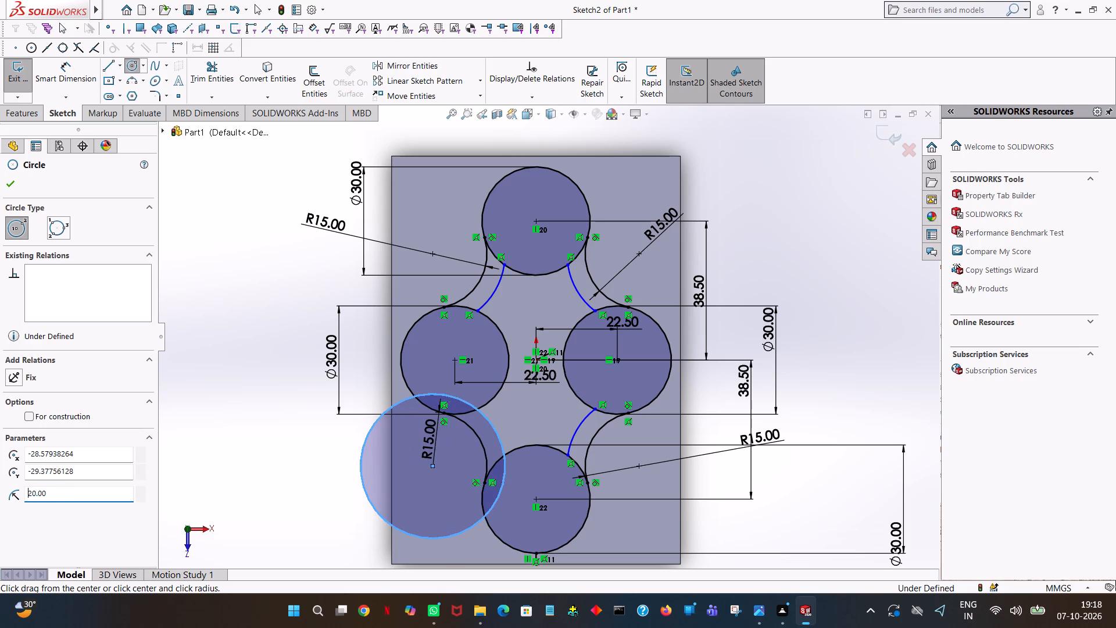
click(10, 184)
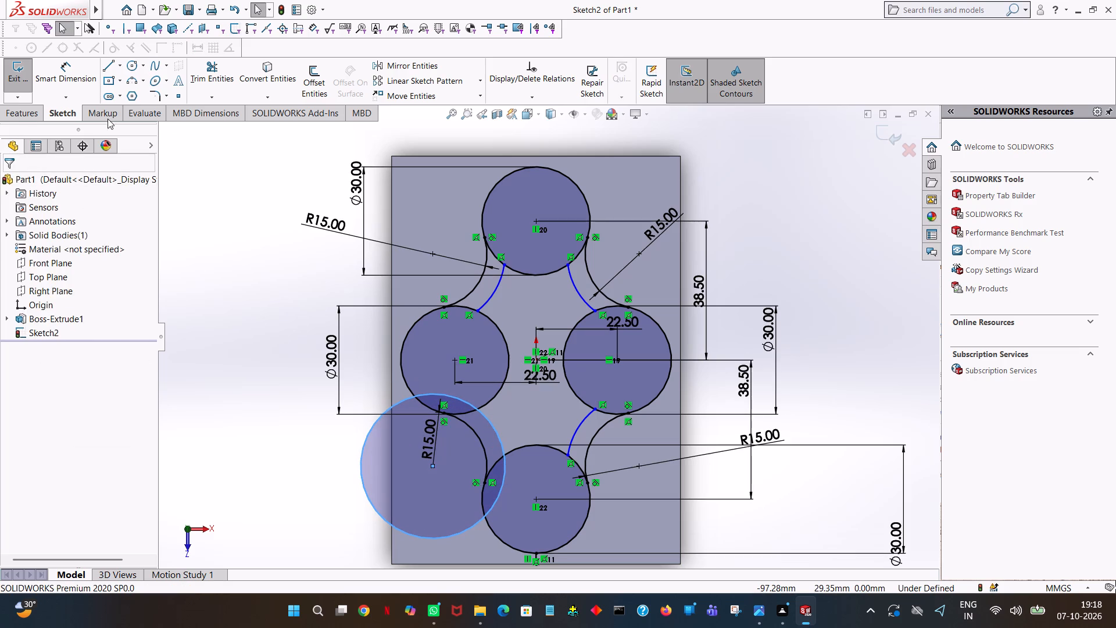
Trim the lower-left R20 circle to the short arc between the left and lower 30 mm circles, and finish trimming.
click(216, 70)
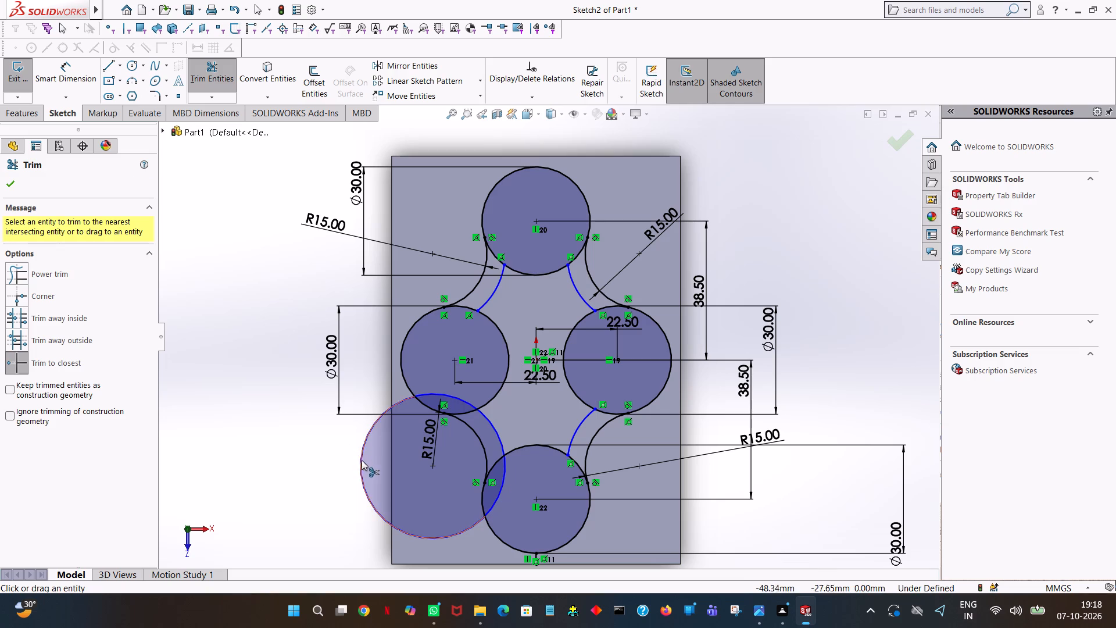
click(362, 460)
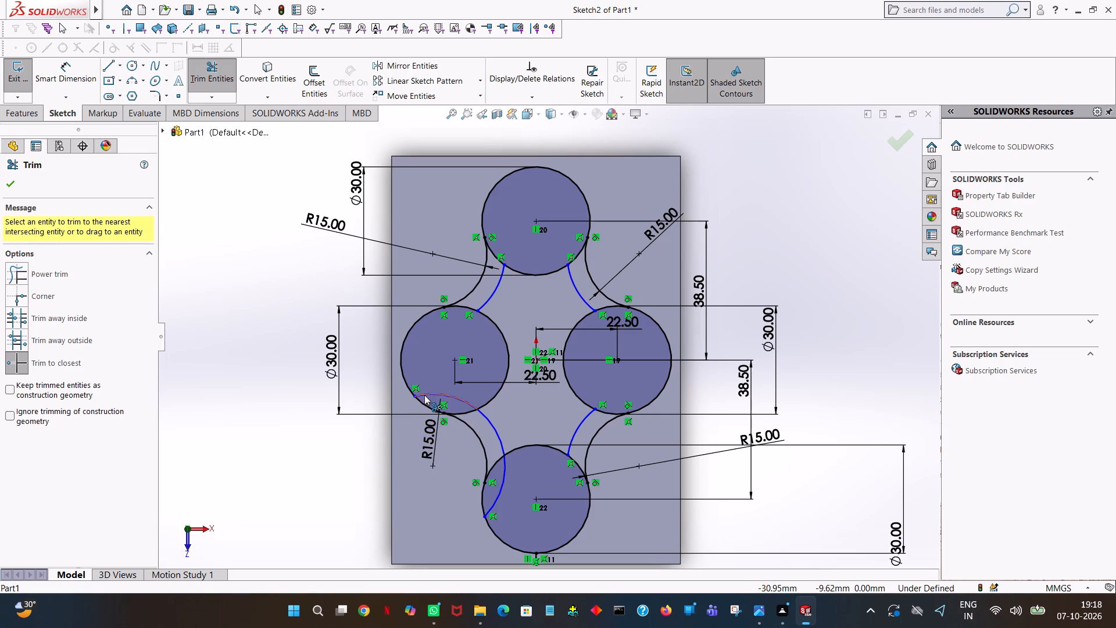
click(424, 395)
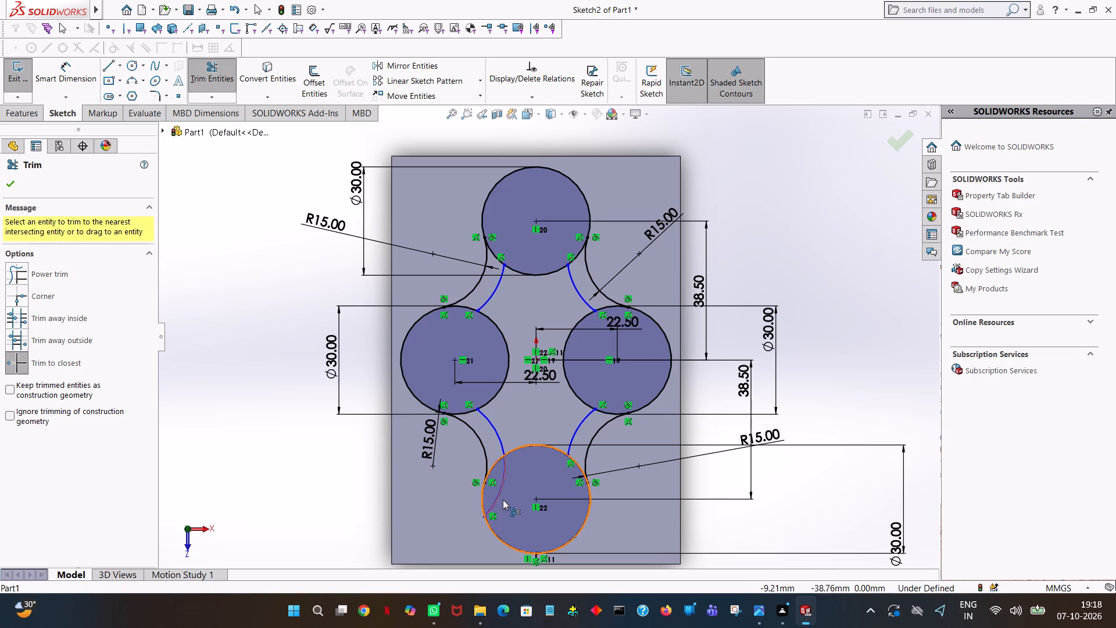
click(503, 498)
click(499, 493)
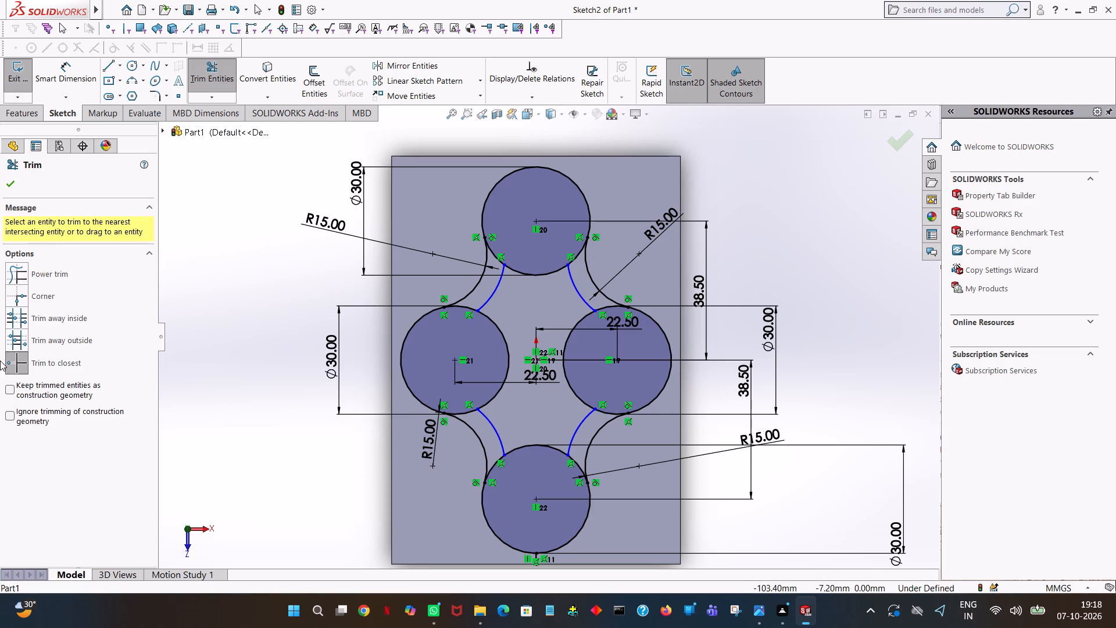
click(7, 180)
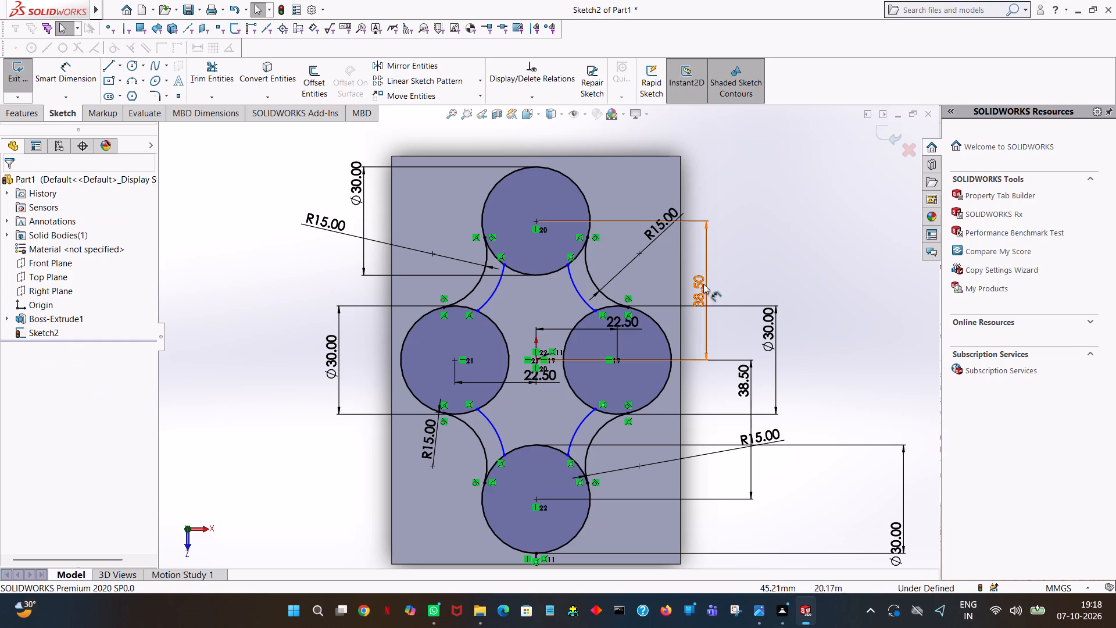
click(782, 204)
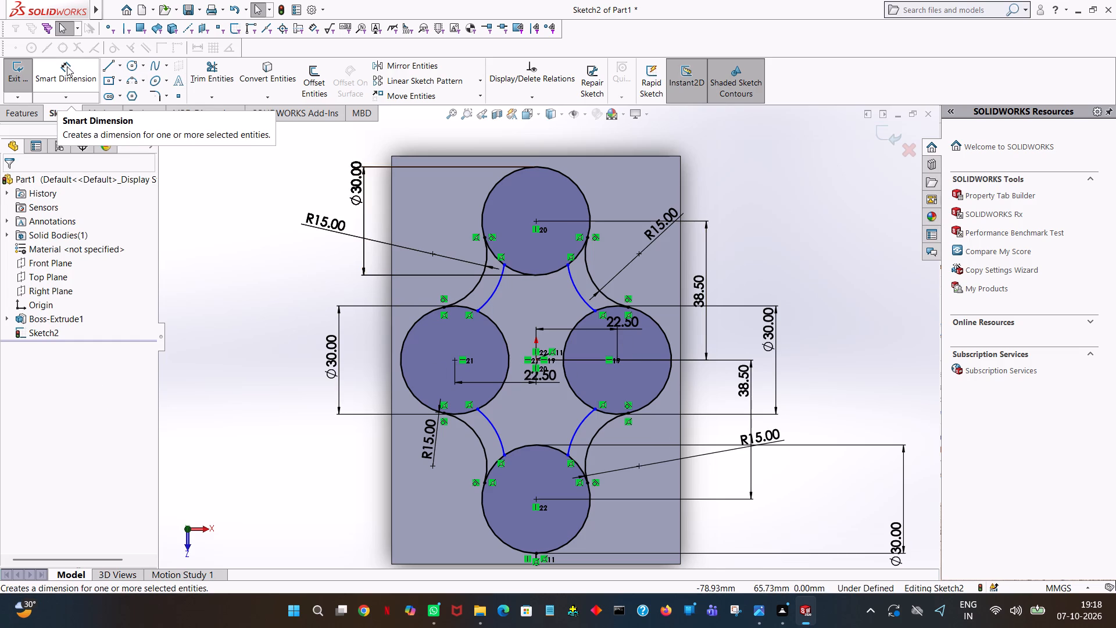
Add 20 mm radius dimensions to the upper-left and upper-right inner arcs.
click(67, 66)
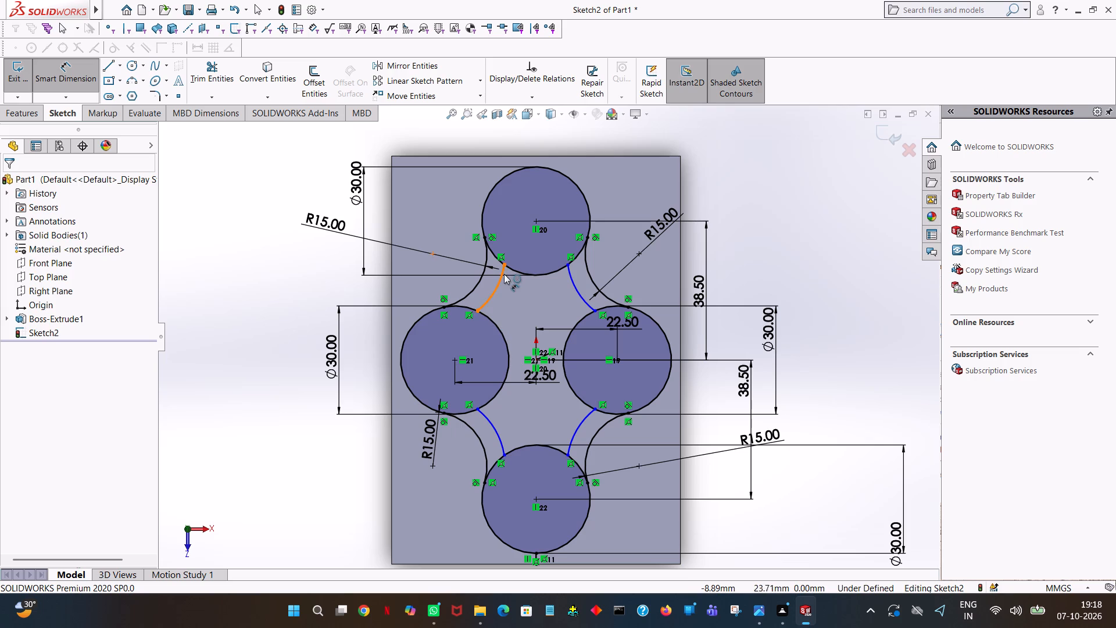
click(503, 276)
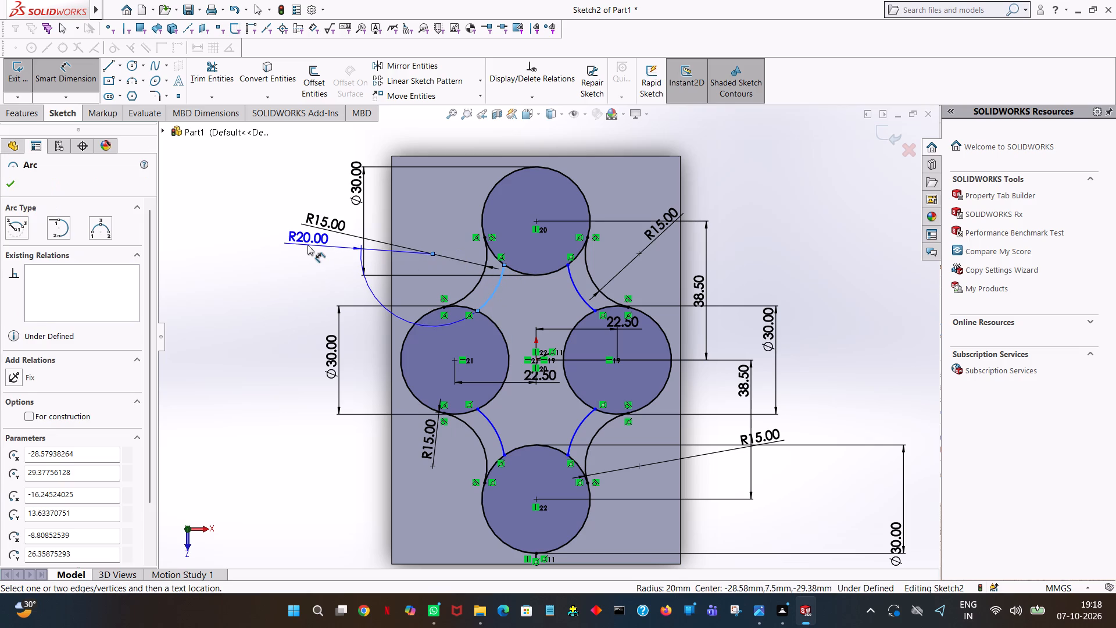
click(307, 245)
click(259, 231)
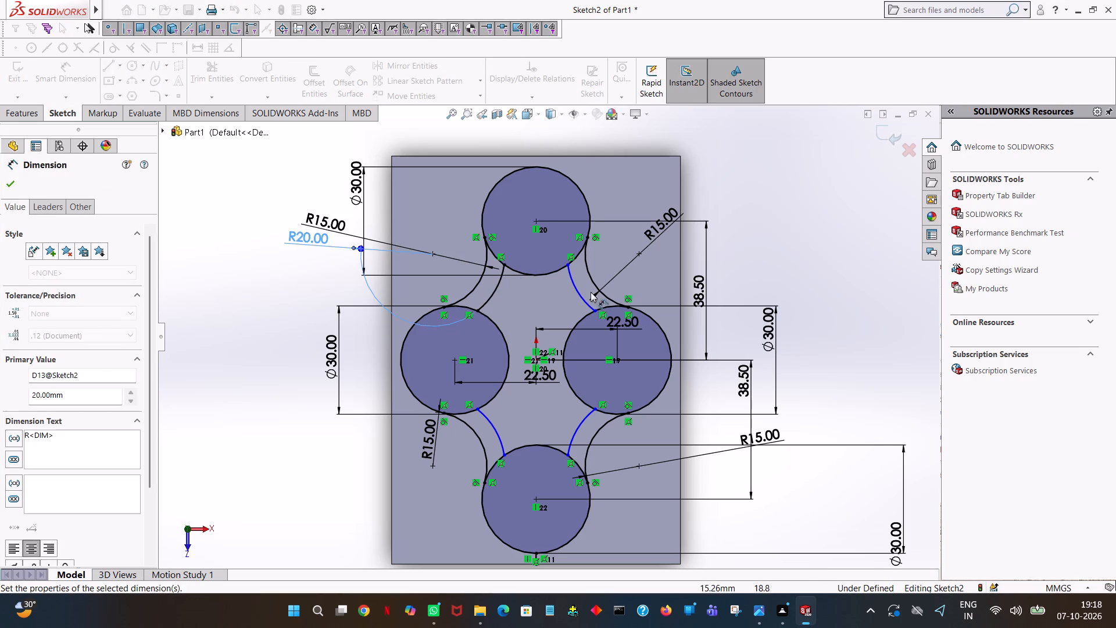
click(580, 289)
click(685, 276)
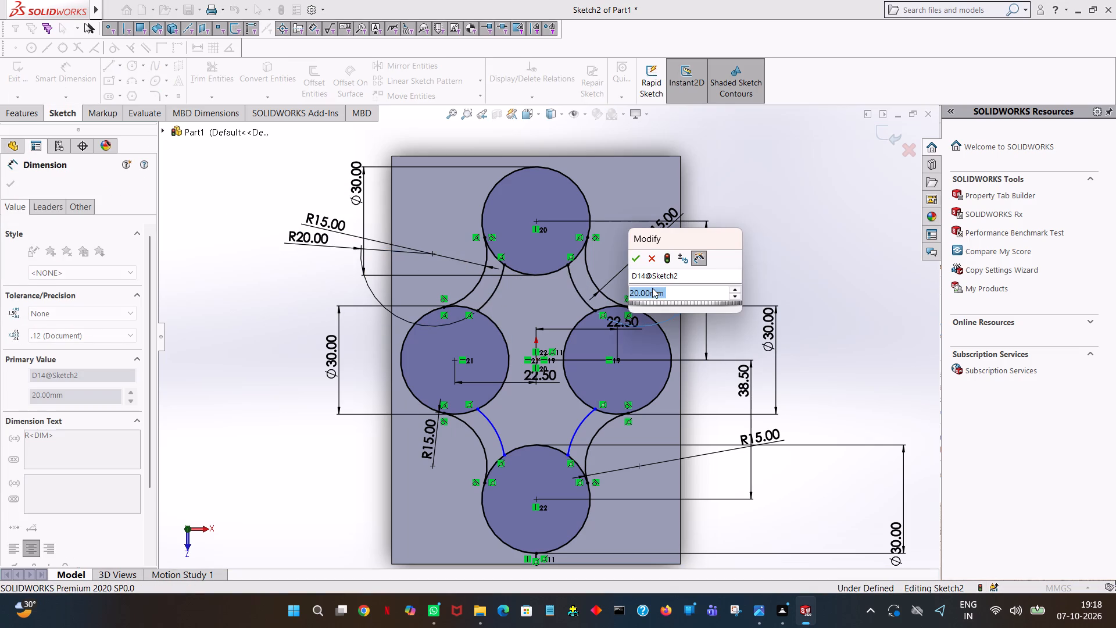
click(631, 261)
Add 20 mm radius dimensions to the lower-right and lower-left inner arcs.
click(584, 416)
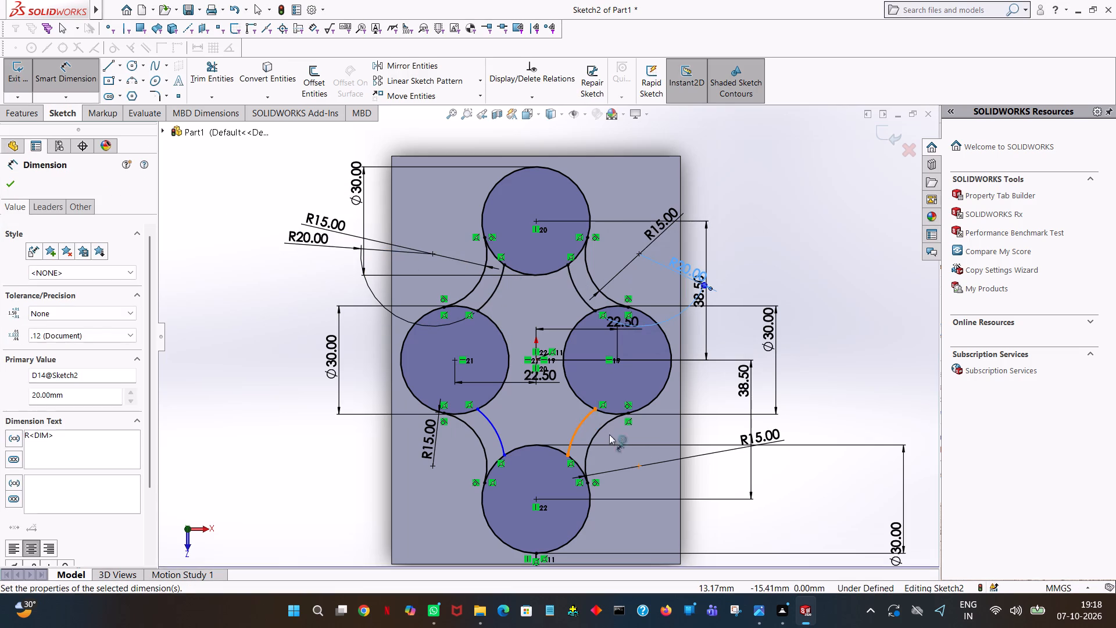
click(650, 452)
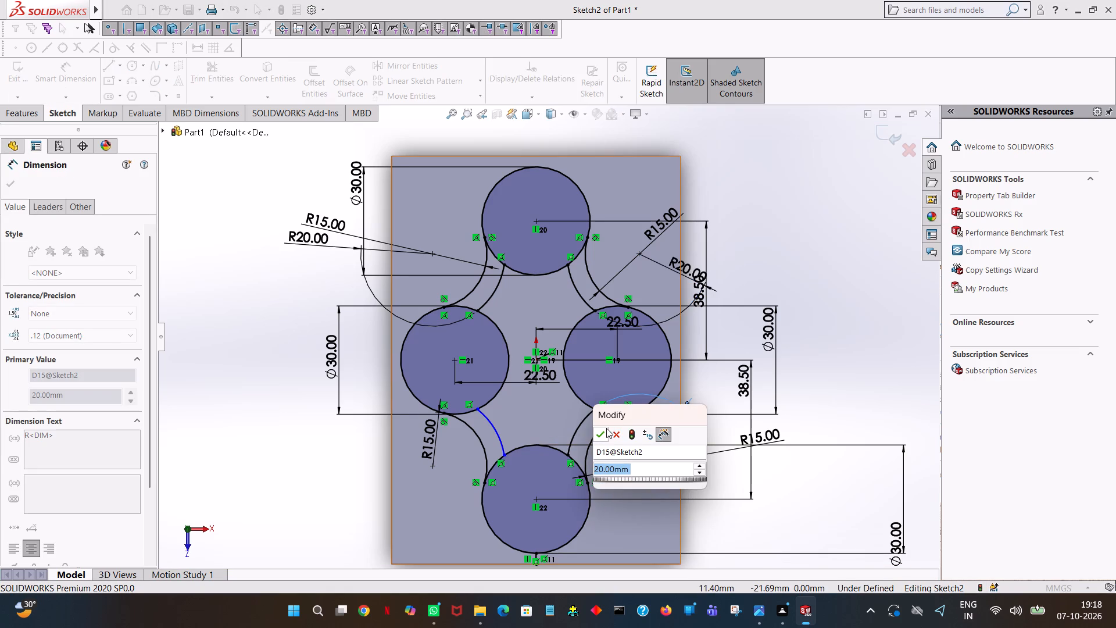
click(606, 428)
click(496, 432)
click(388, 435)
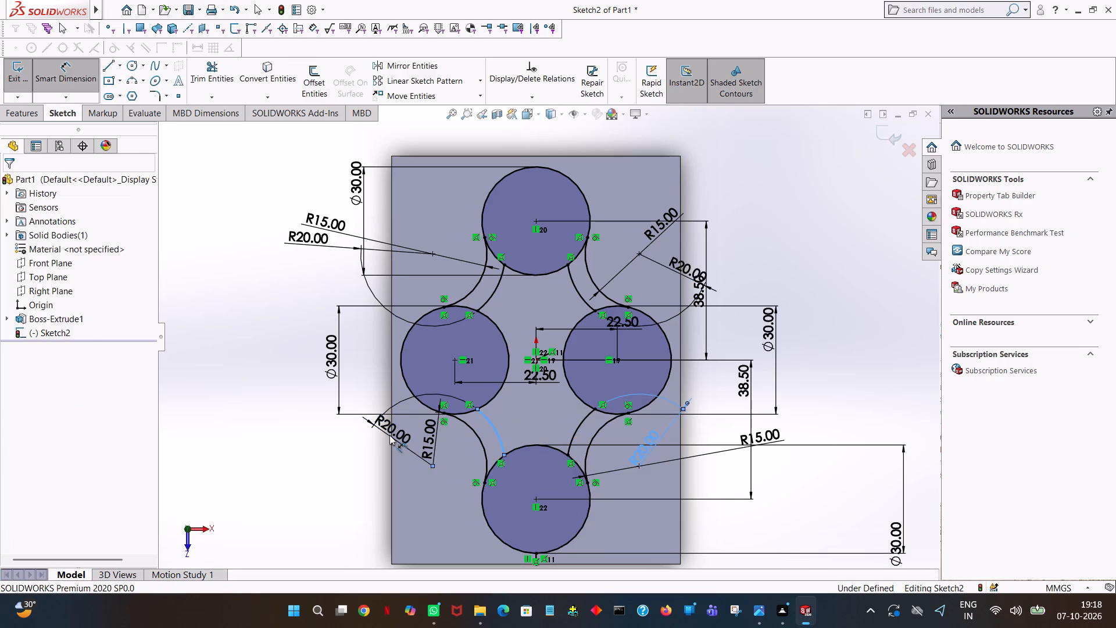
click(337, 431)
click(347, 427)
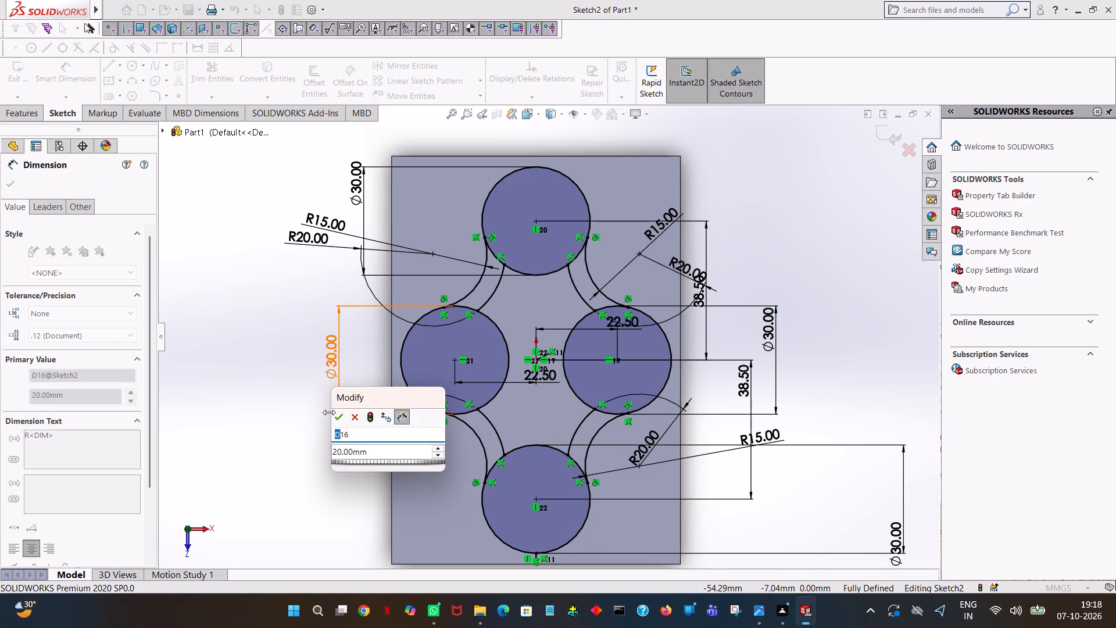
click(343, 418)
click(286, 325)
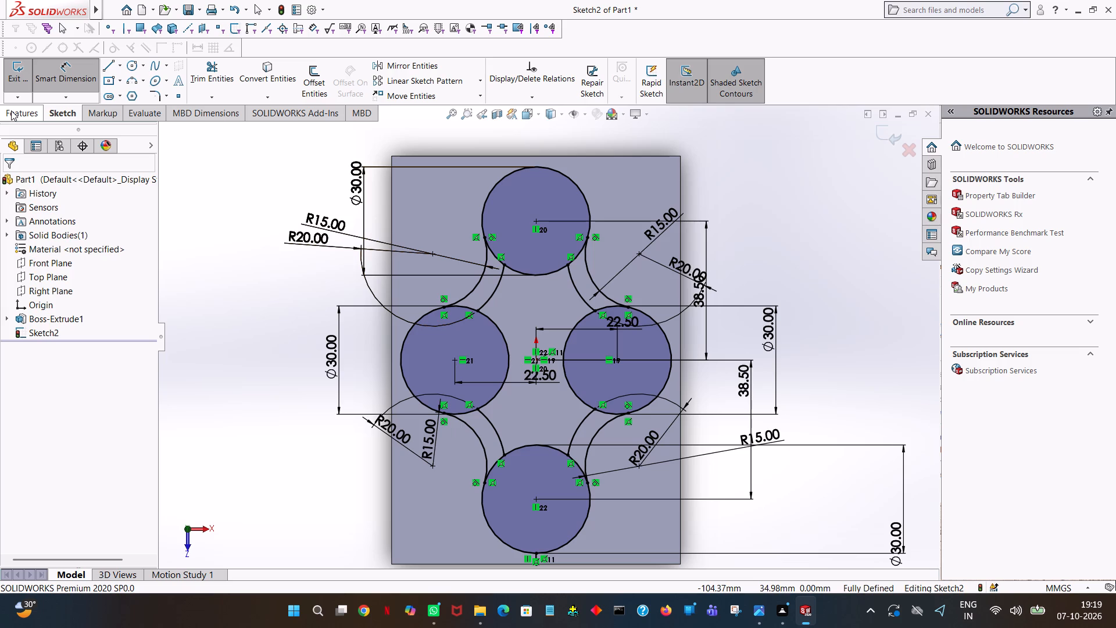
Extrude the four 30 mm circles and the four linking band regions of the sketch 17.5 mm (25-7.5), merged with the base.
click(11, 110)
click(29, 89)
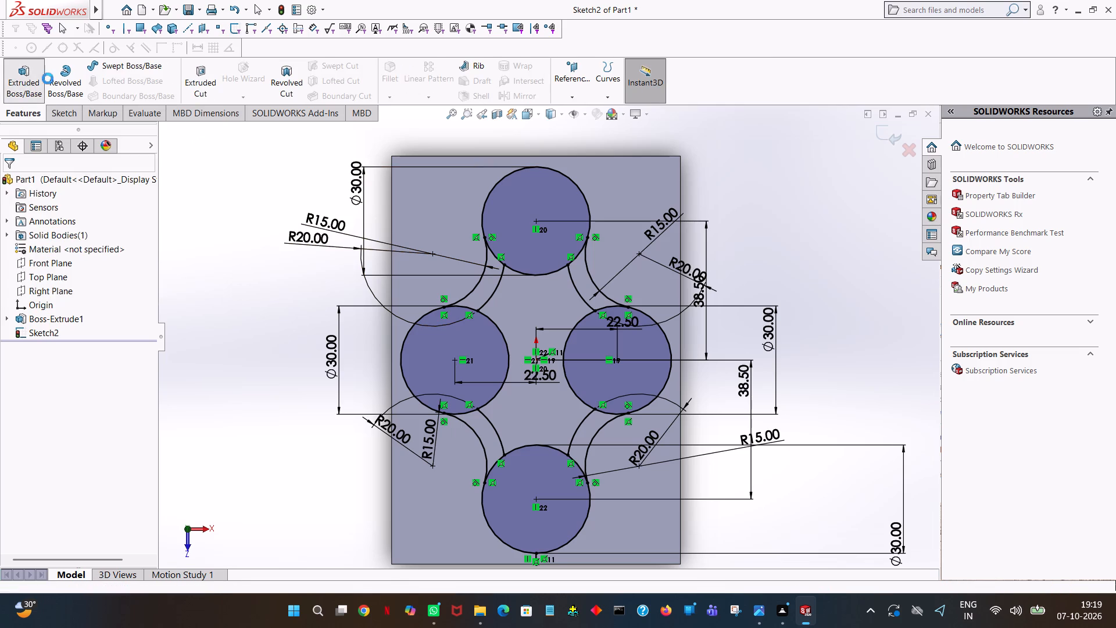
click(578, 280)
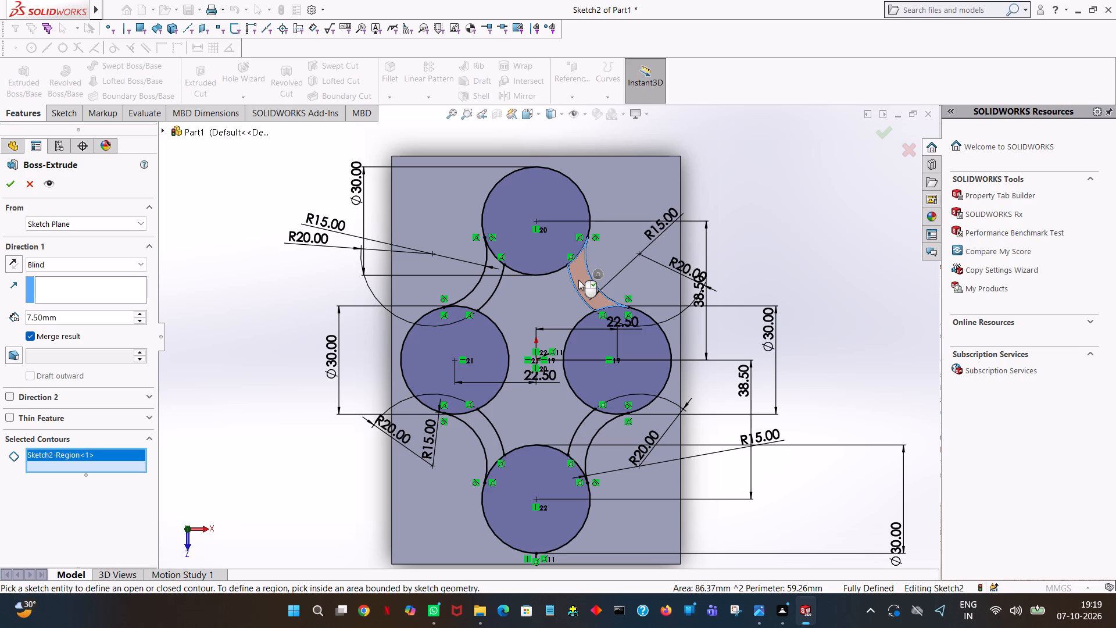
click(648, 351)
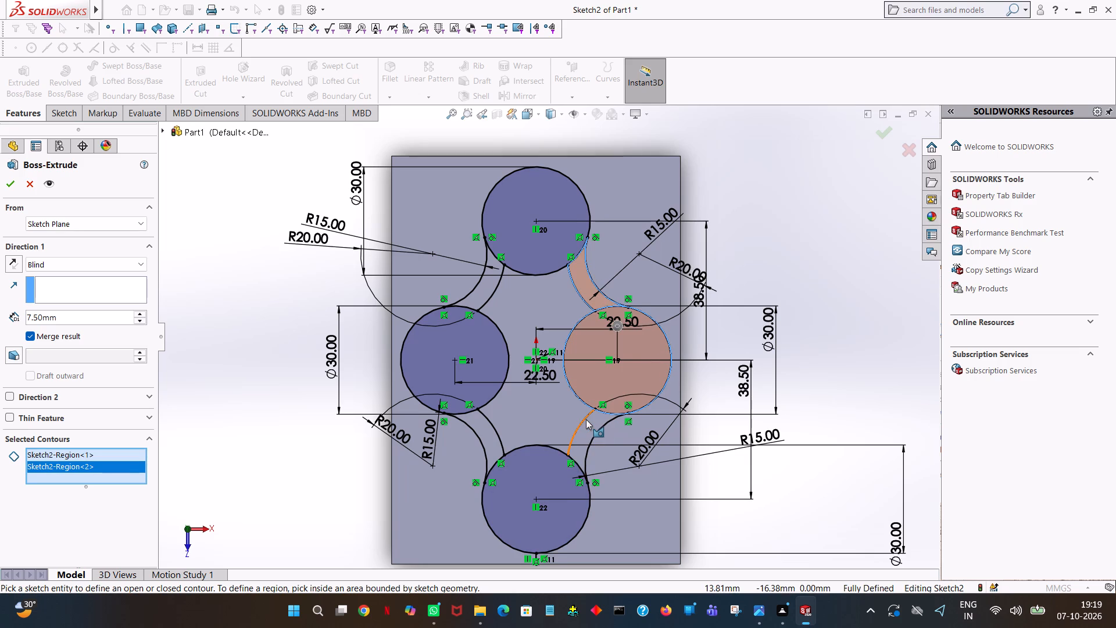
click(589, 423)
click(520, 495)
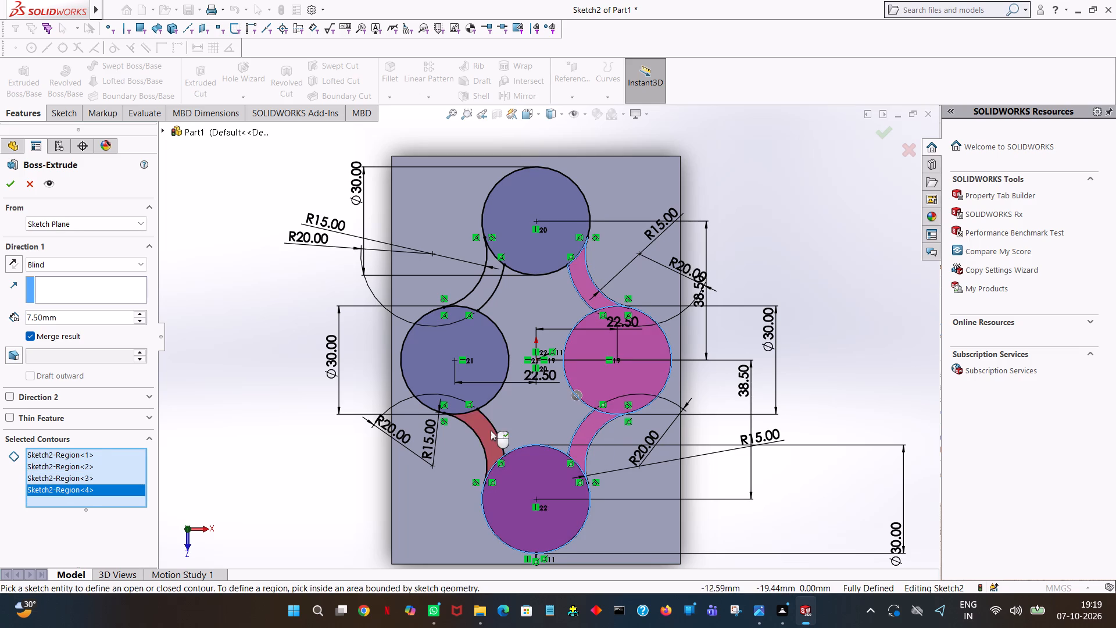
click(491, 430)
click(460, 394)
click(477, 304)
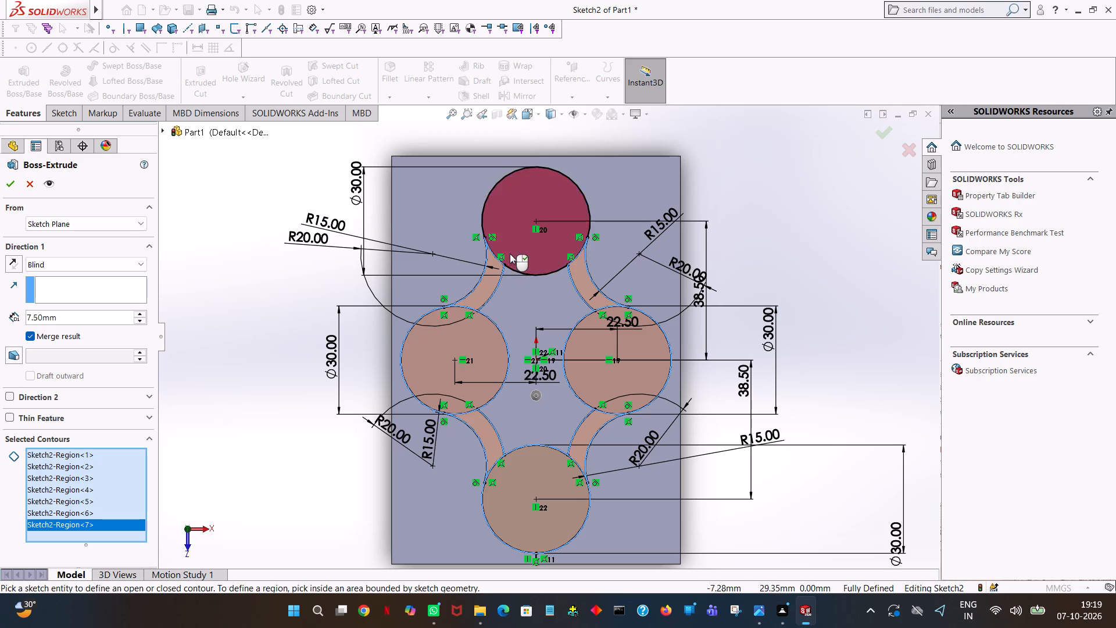
click(510, 254)
middle_drag(777, 458, 757, 289)
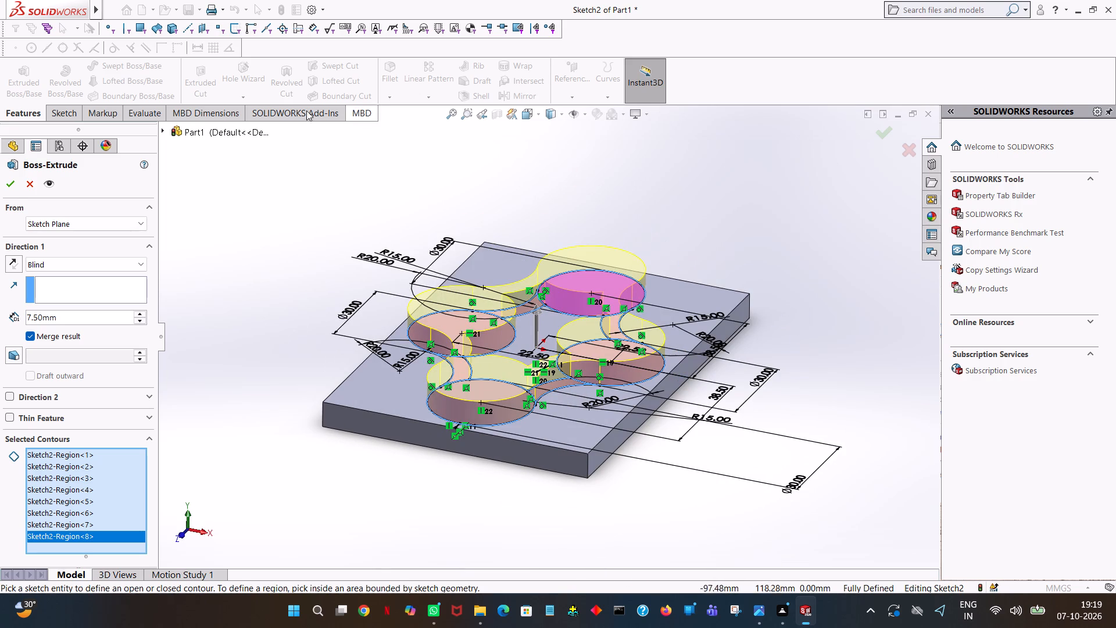
double_click(91, 321)
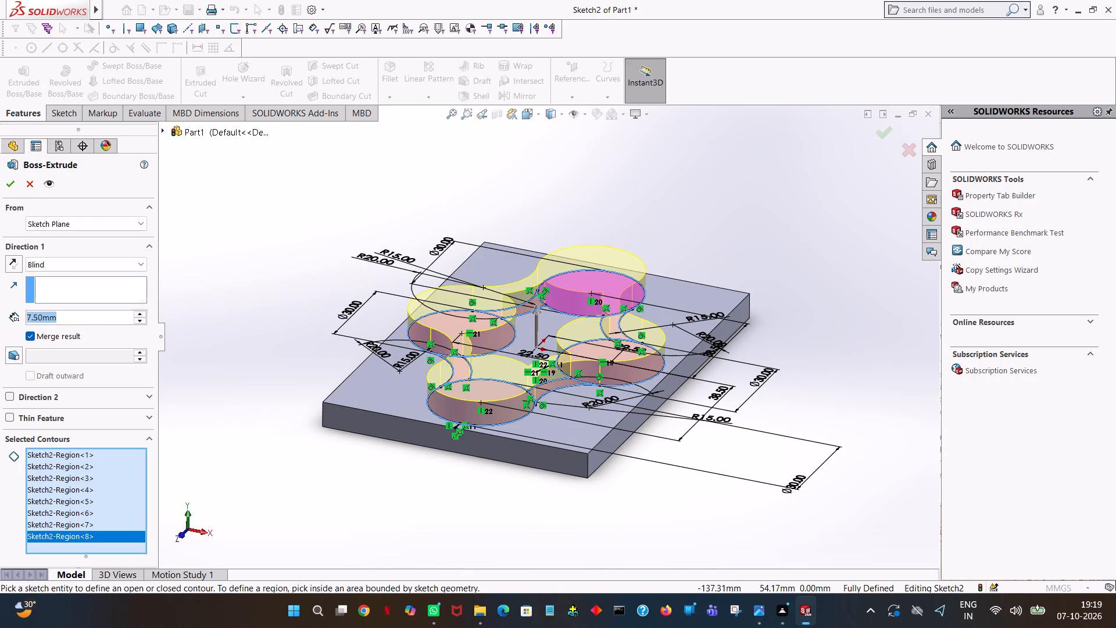
text(28)
key(BackSpace)
text(5-7.5)
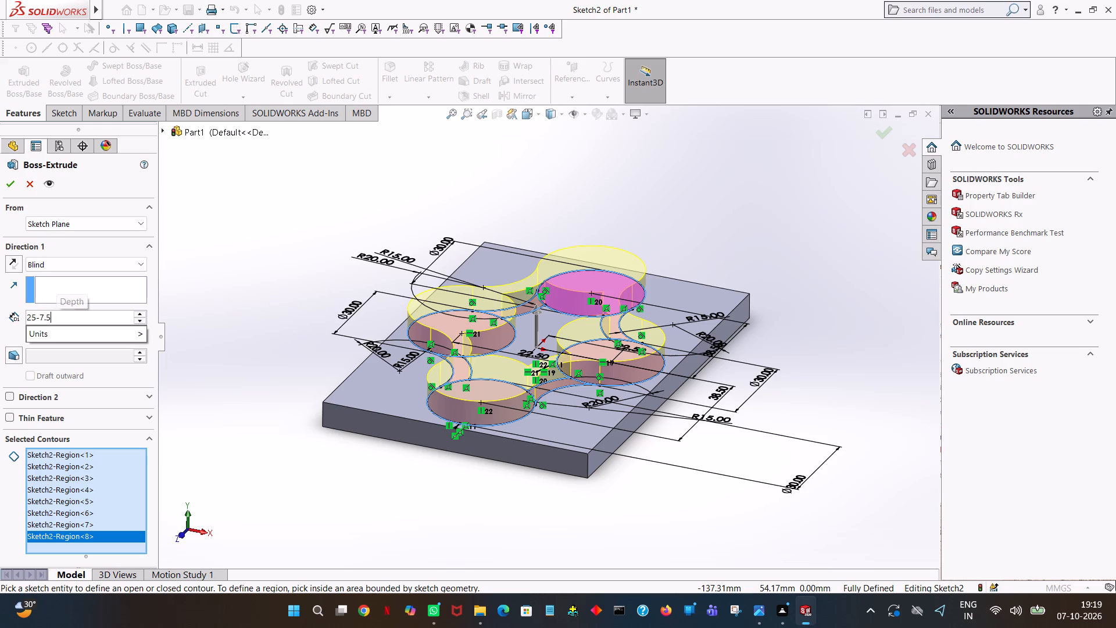
key(Return)
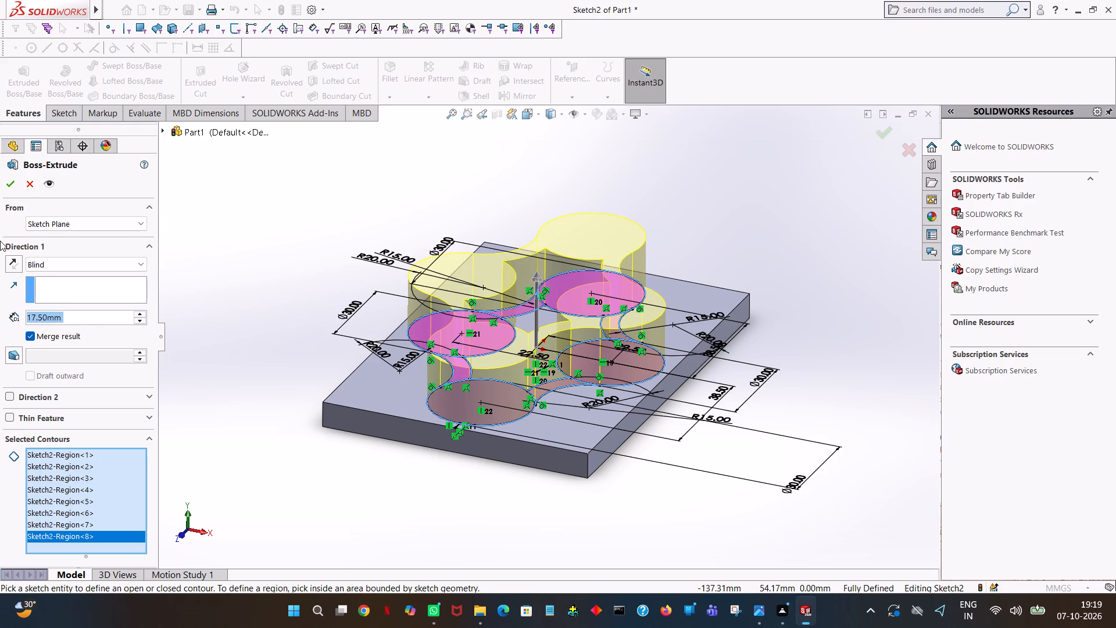
click(9, 185)
click(428, 192)
Fillet the vertical inner edge where the top circle meets the upper-left band with a 3 mm radius.
middle_drag(448, 241, 453, 399)
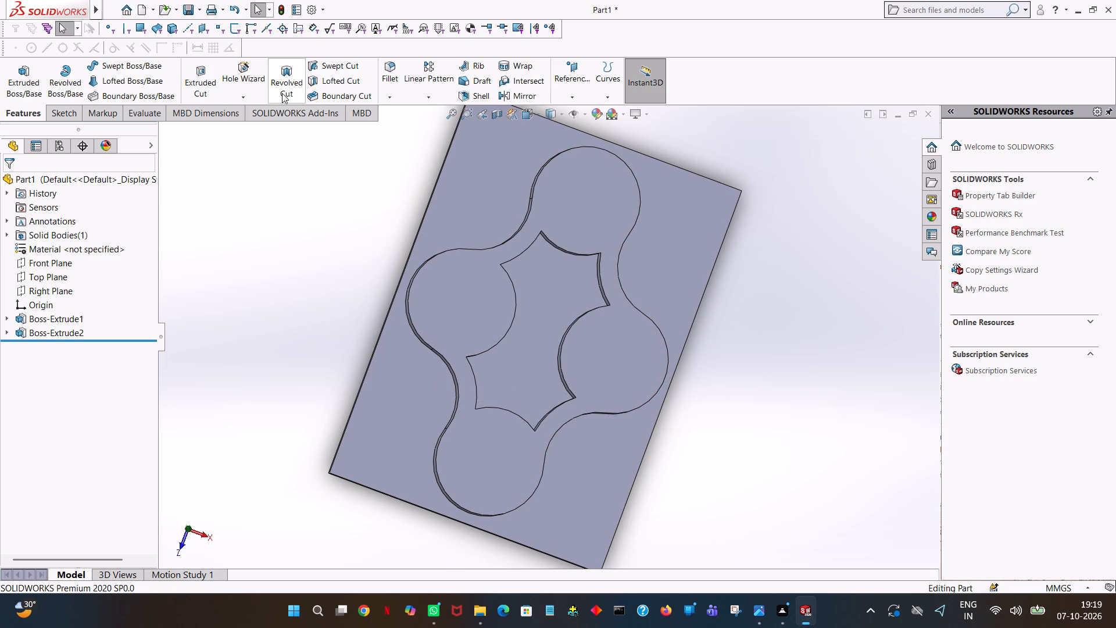
click(393, 70)
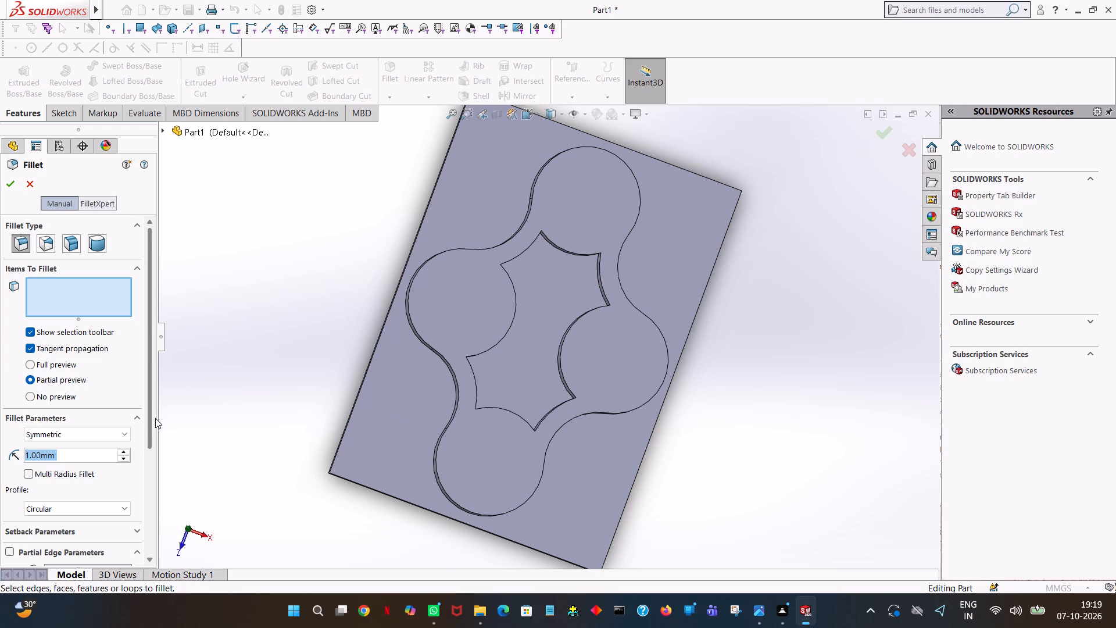
key(3)
click(280, 220)
middle_drag(366, 261, 337, 155)
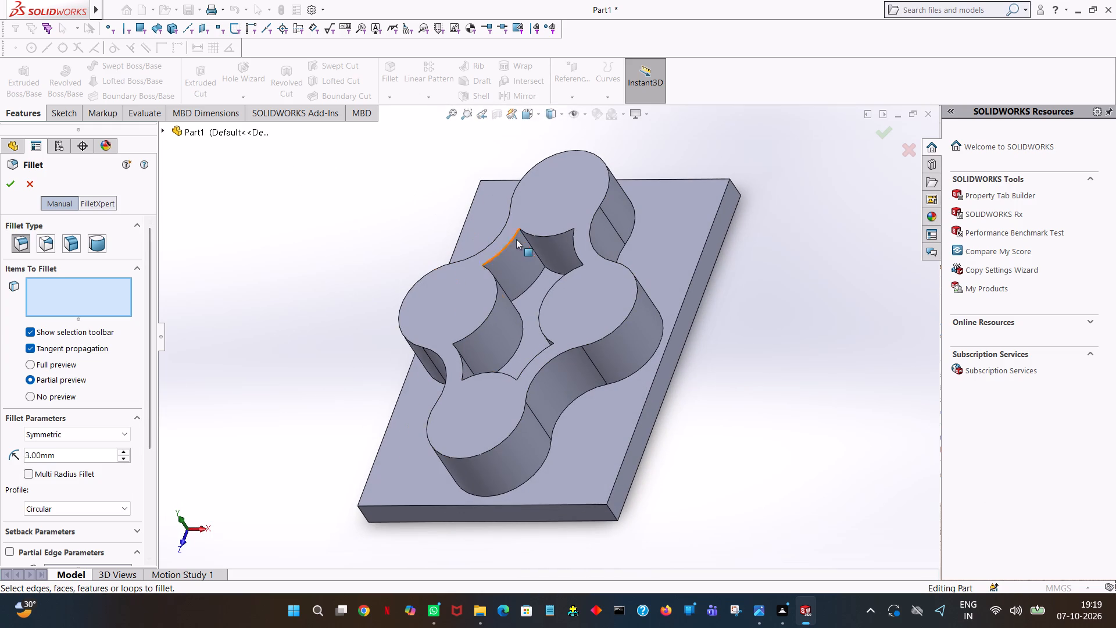
click(527, 241)
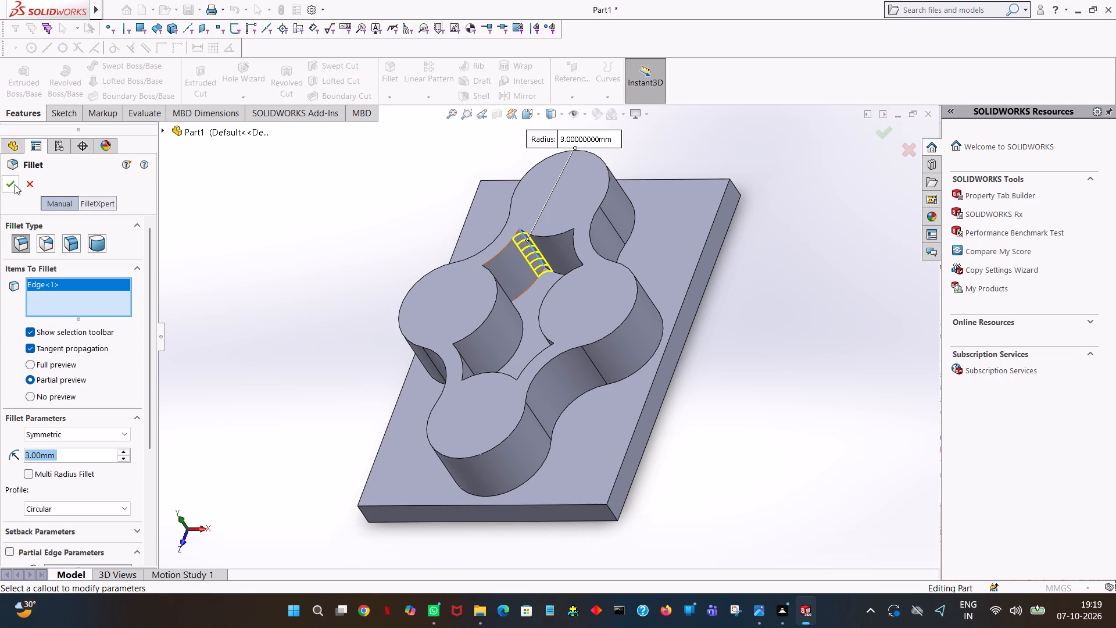
click(13, 186)
click(194, 210)
Fillet the vertical inner edge where the top circle meets the upper-right band with a 3 mm radius.
middle_drag(280, 231, 323, 235)
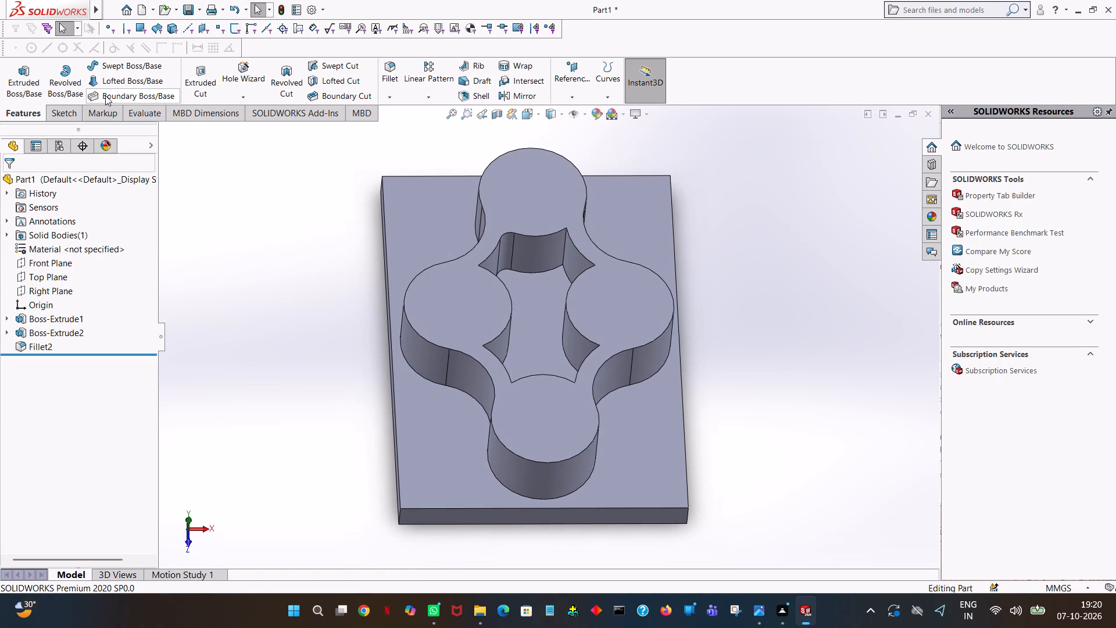
click(392, 69)
click(566, 240)
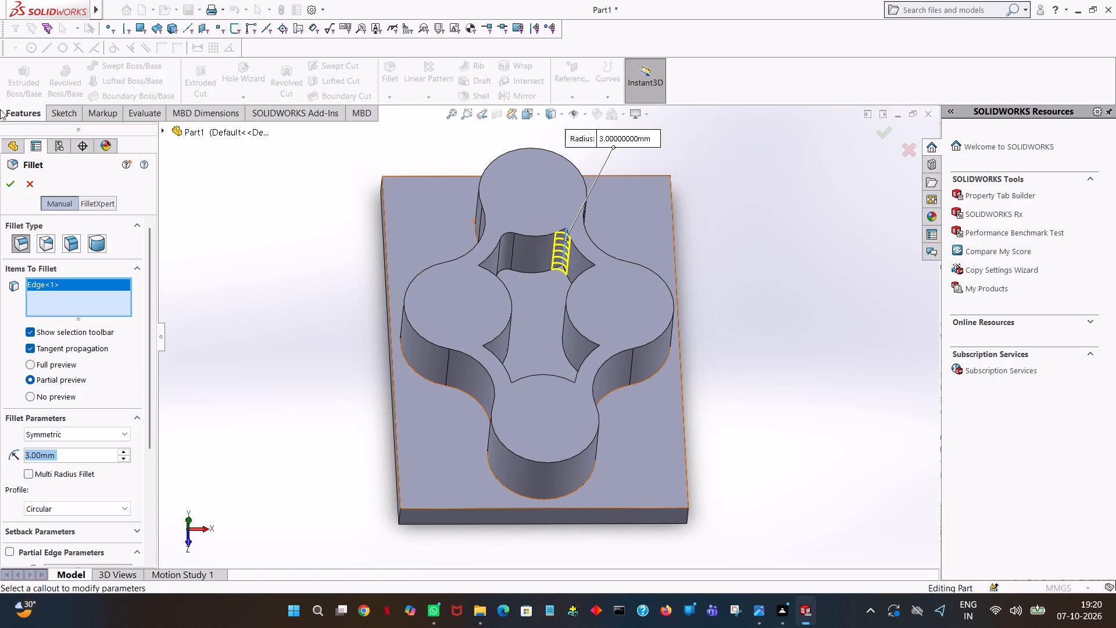
click(10, 184)
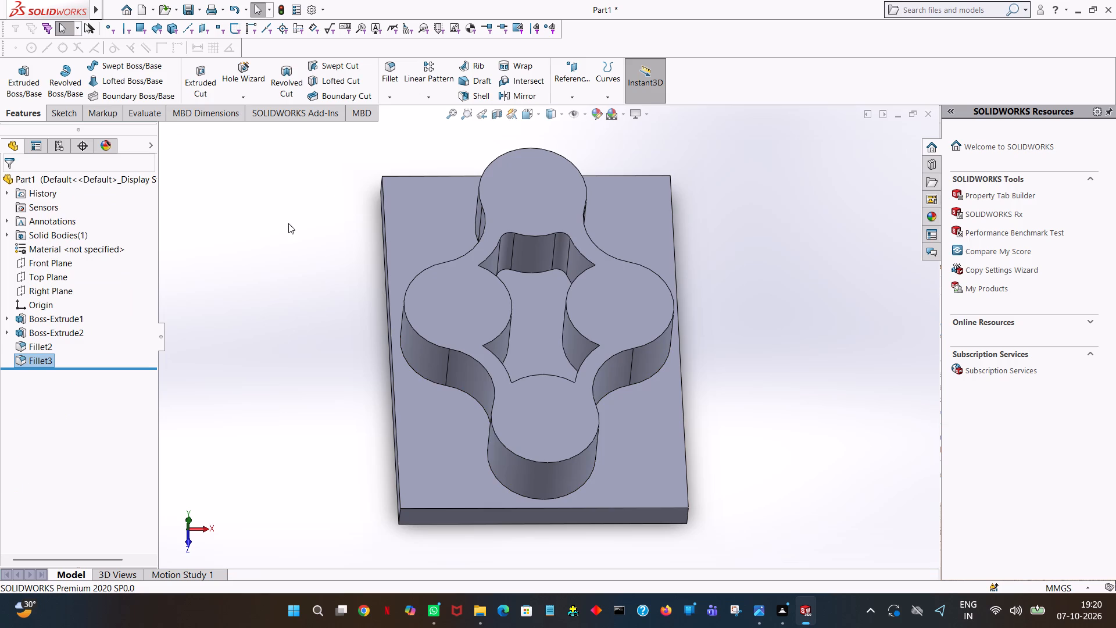
Add a 3 mm fillet to the vertical inner edge between the upper-right band and the right circle.
middle_drag(290, 225, 298, 304)
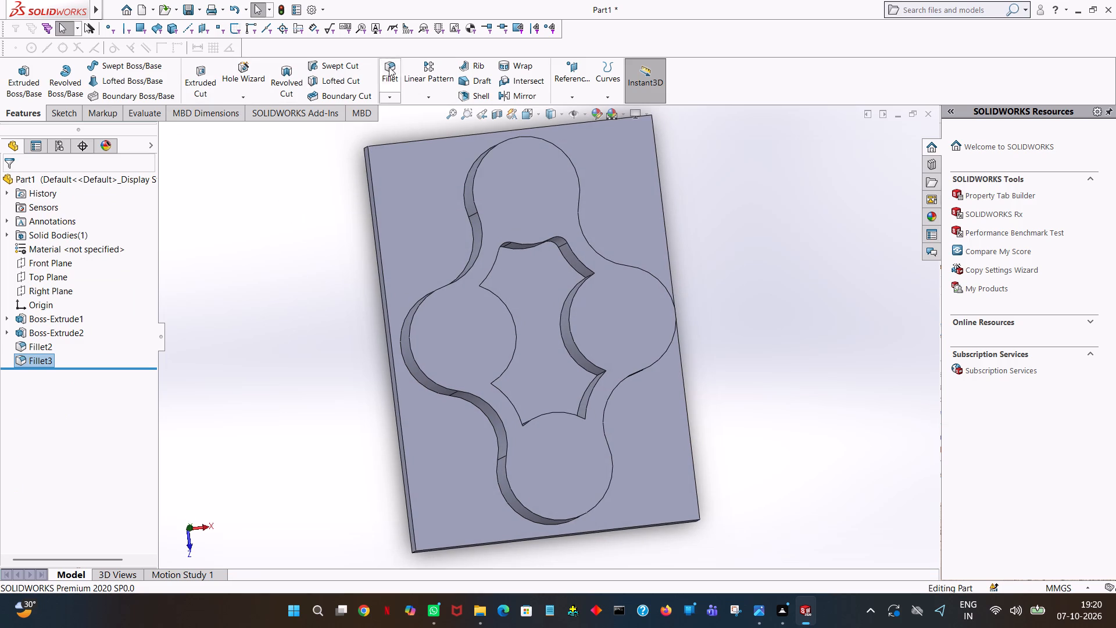
click(392, 75)
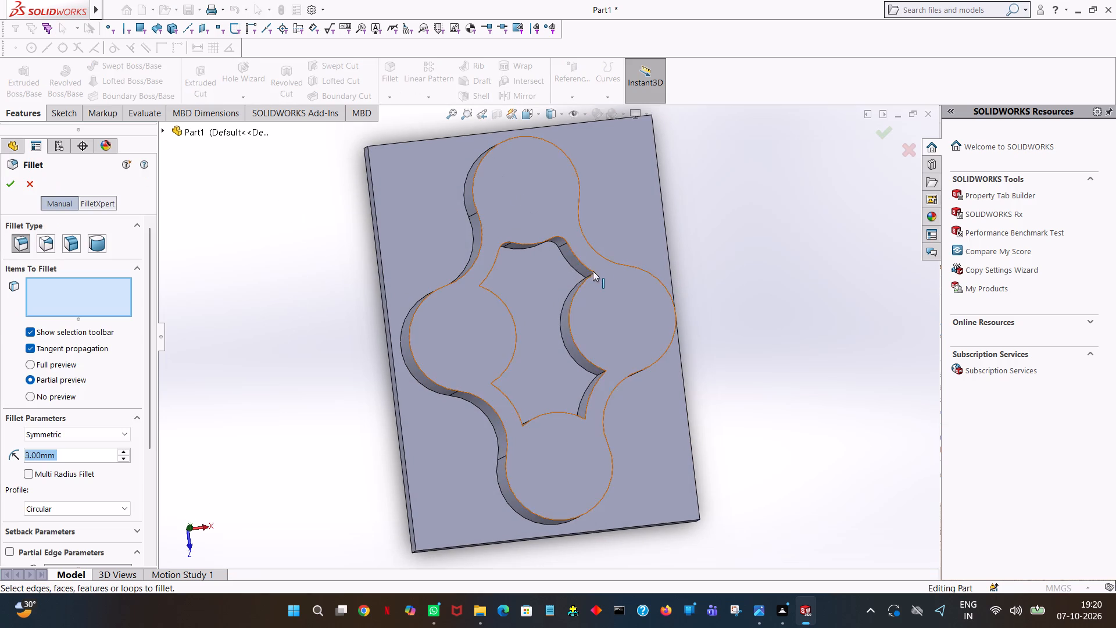
middle_drag(591, 292, 602, 311)
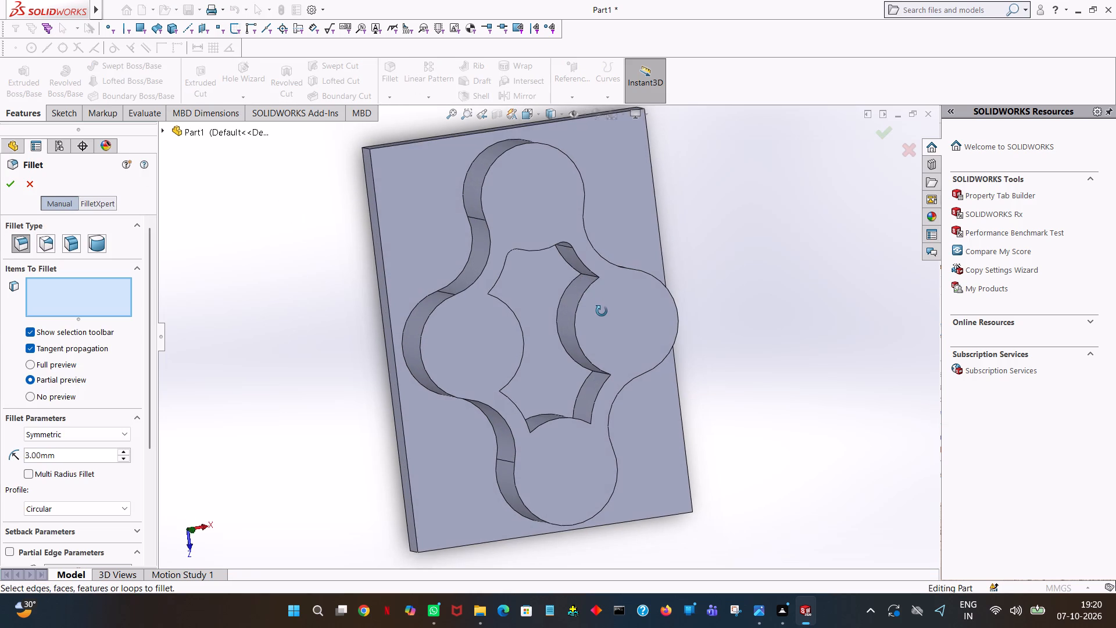
middle_drag(602, 311, 625, 316)
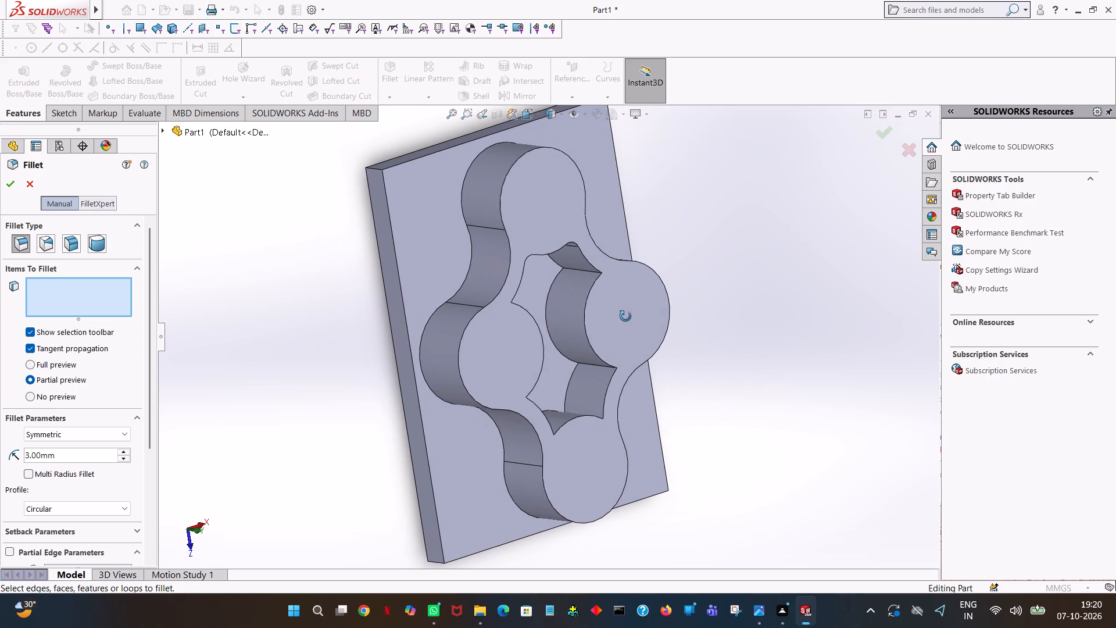
middle_drag(625, 316, 626, 316)
click(596, 272)
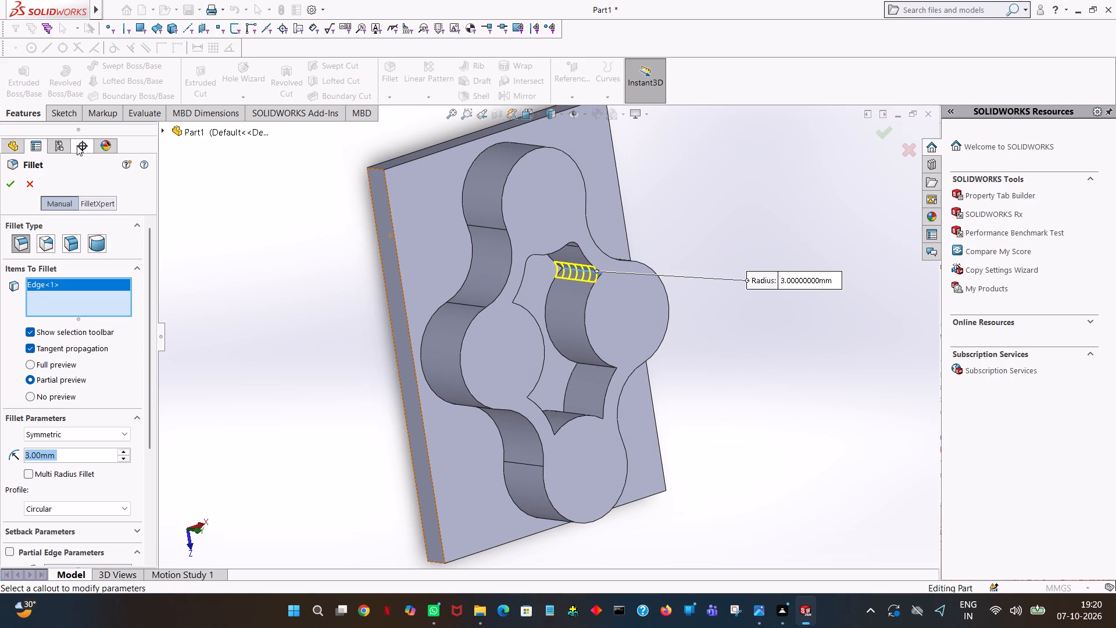
click(6, 184)
Add a 3 mm fillet to the vertical inner edge between the right circle and the lower-right band.
middle_drag(289, 225, 282, 223)
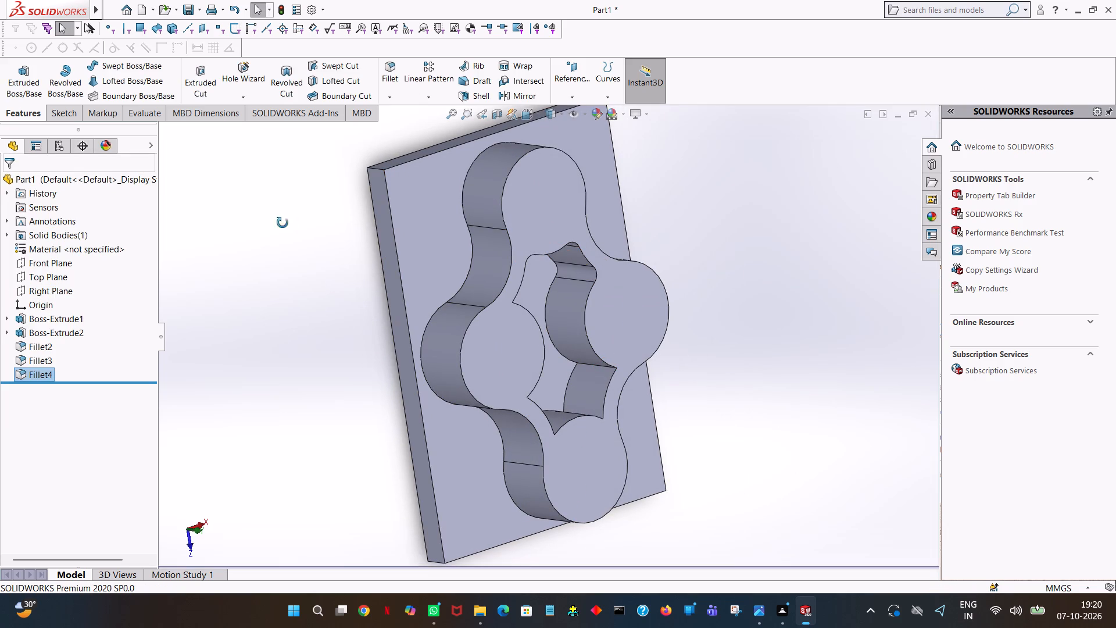
middle_drag(282, 223, 249, 183)
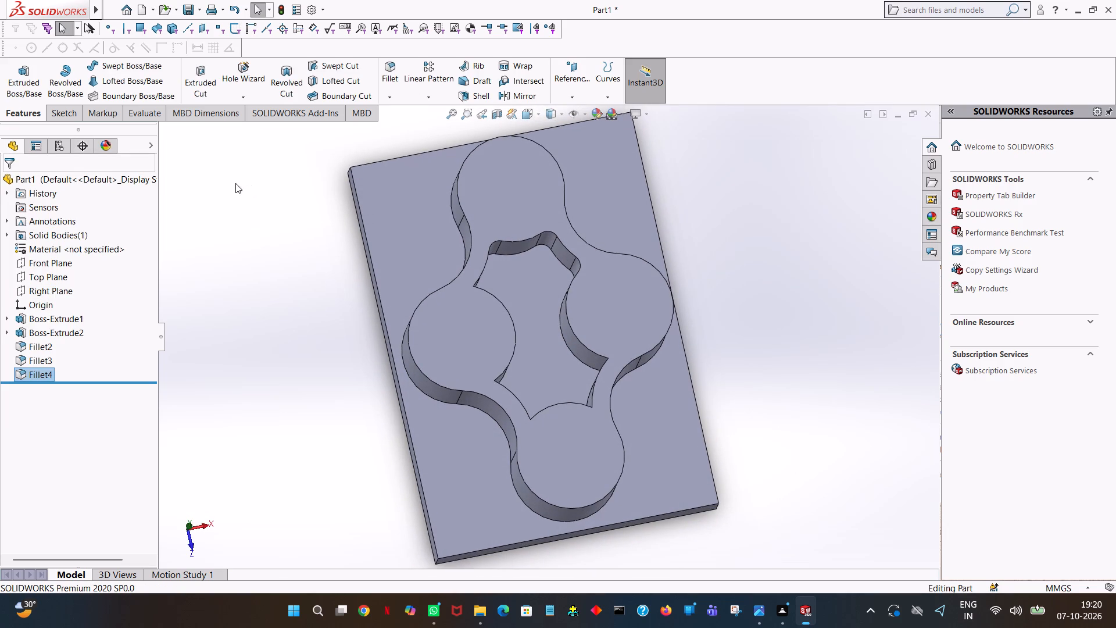
click(386, 72)
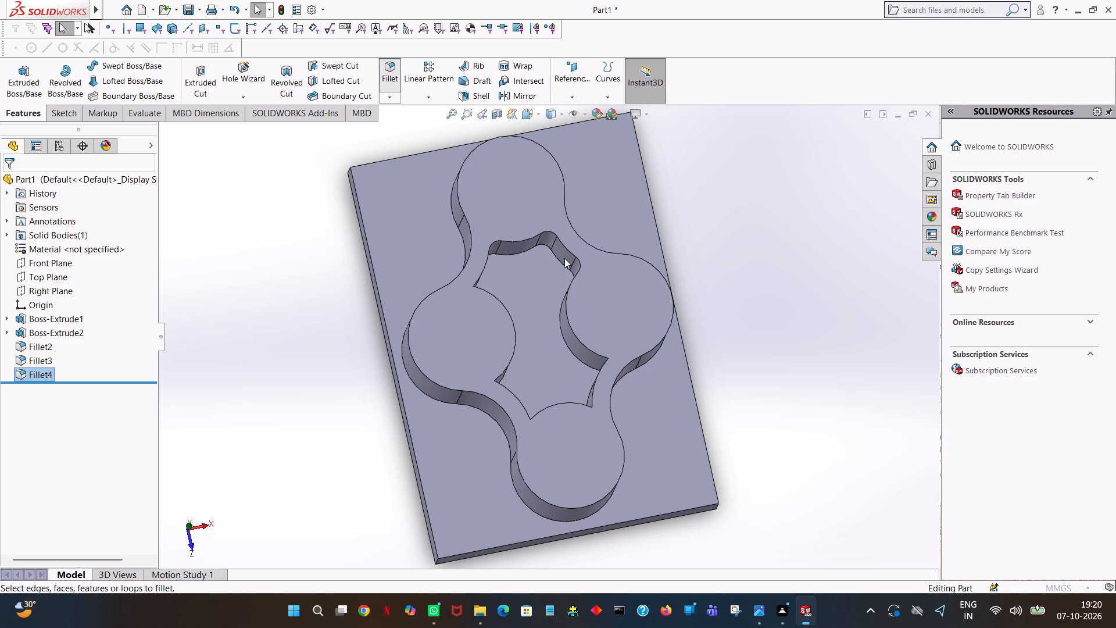
middle_drag(561, 305, 578, 361)
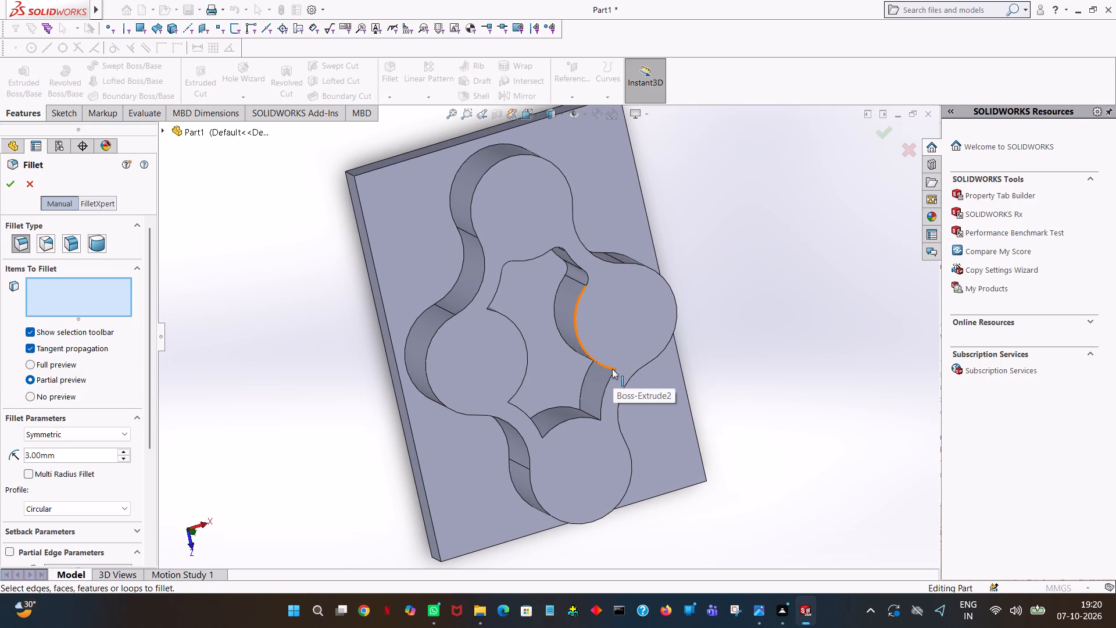
middle_drag(613, 370, 648, 317)
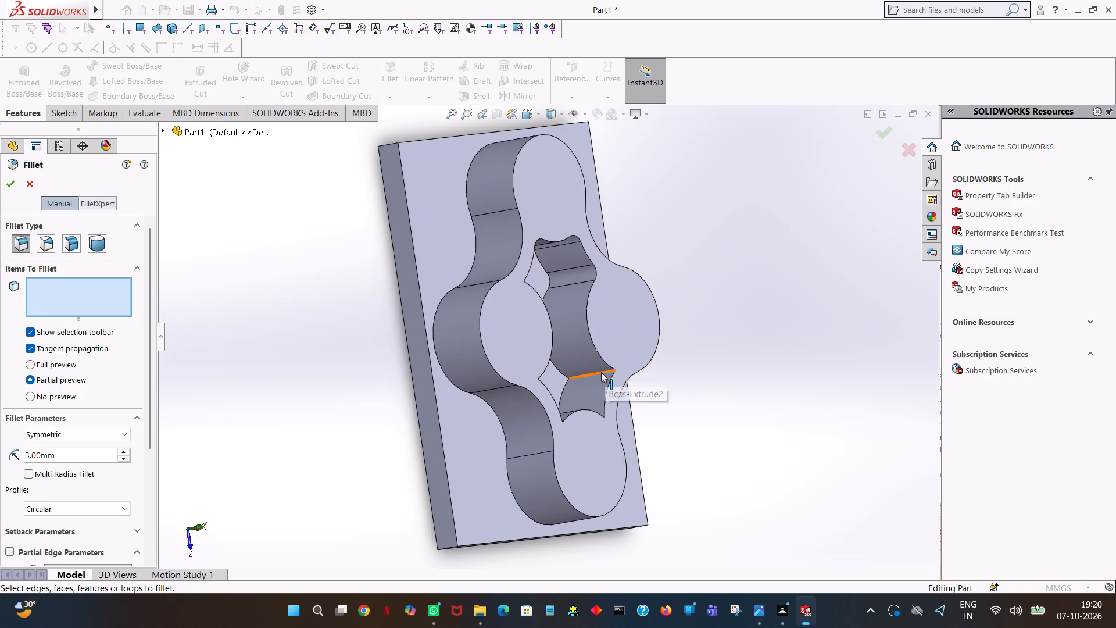
click(601, 372)
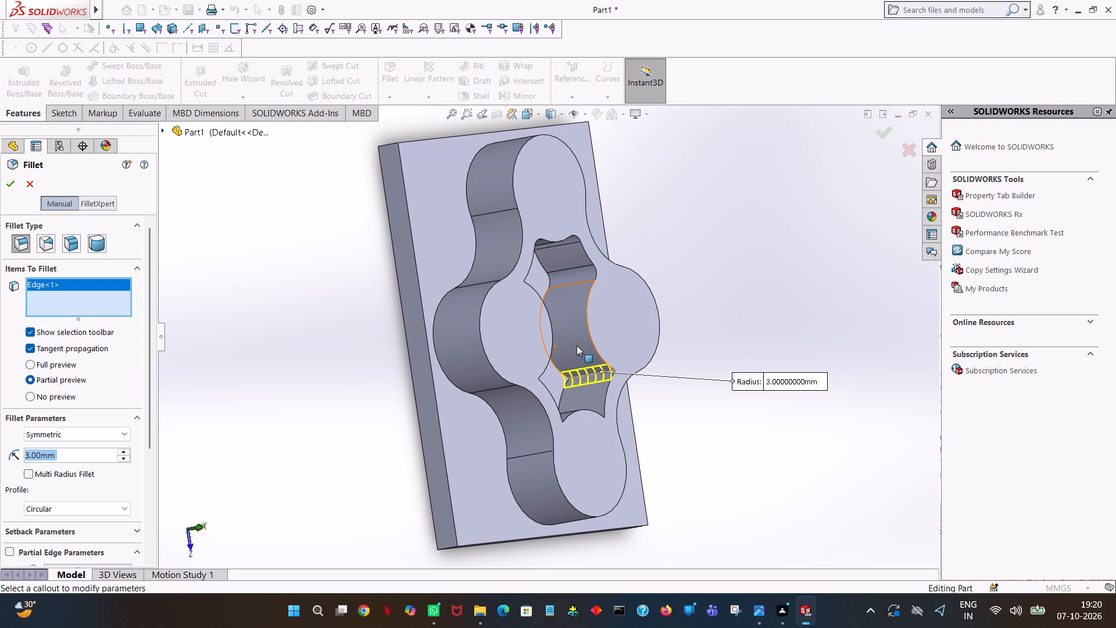
click(13, 188)
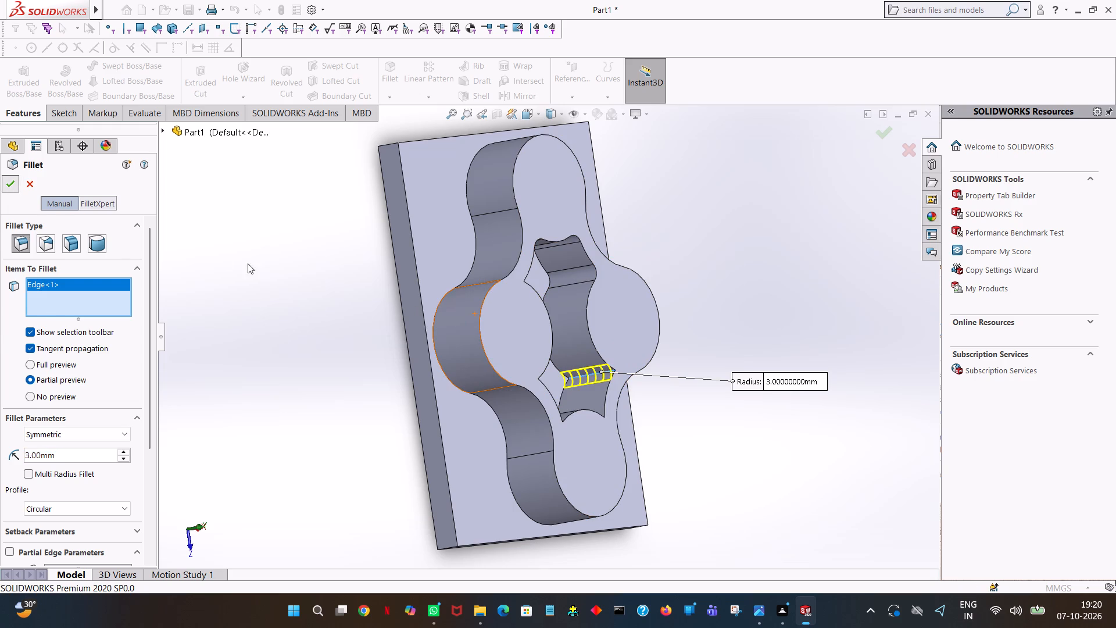
Add a 3 mm fillet to the vertical inner edge between the left circle and the upper-left band.
middle_drag(315, 307, 249, 347)
click(391, 67)
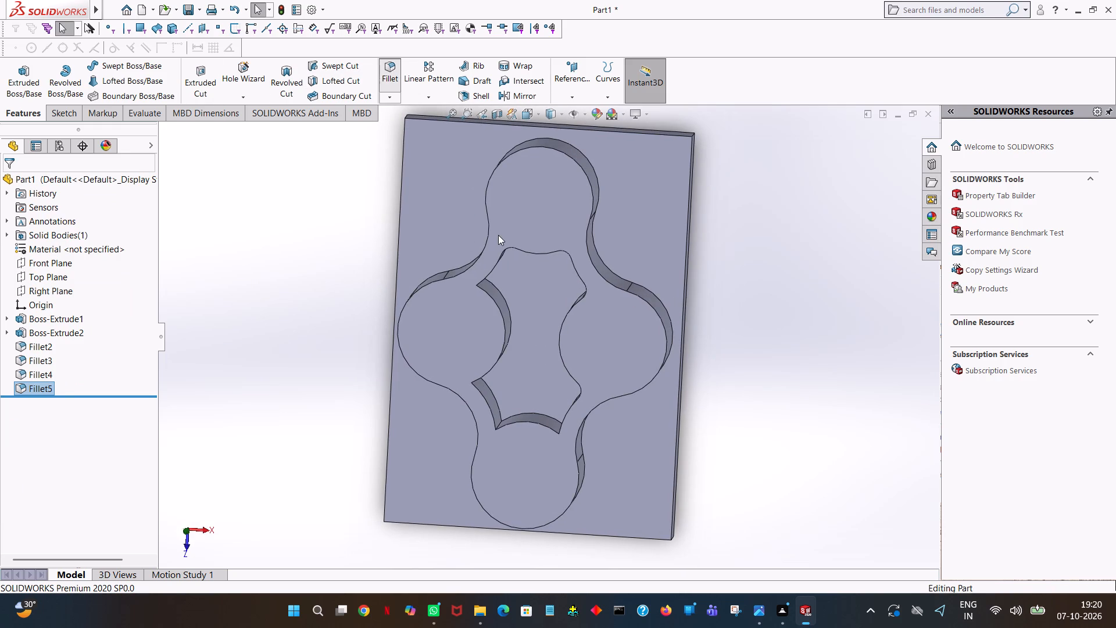
middle_drag(489, 251, 431, 230)
click(488, 283)
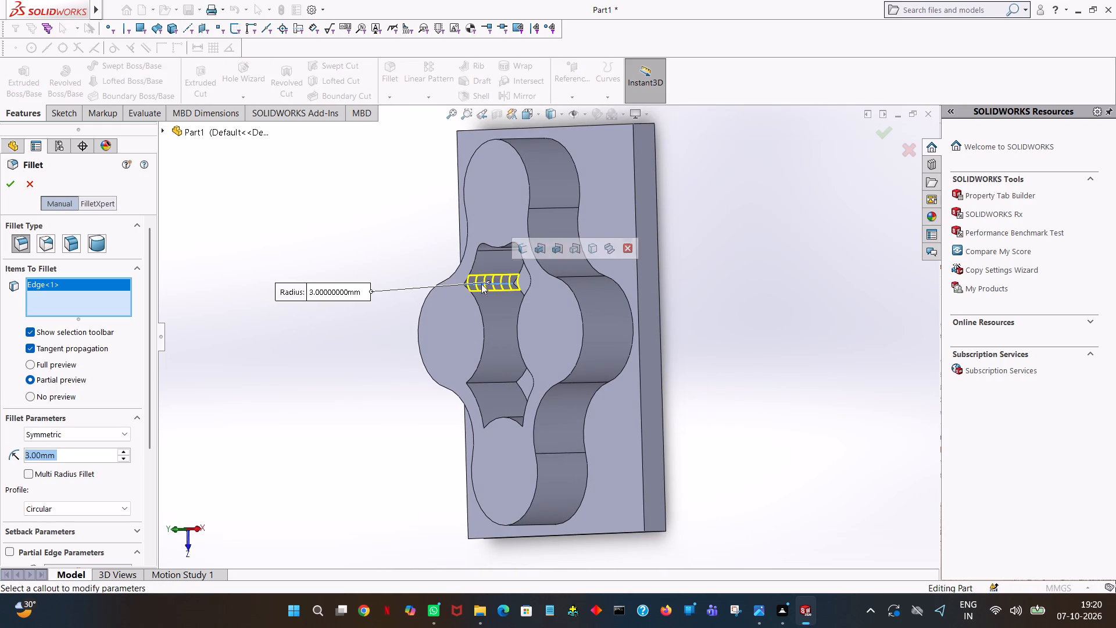
click(3, 179)
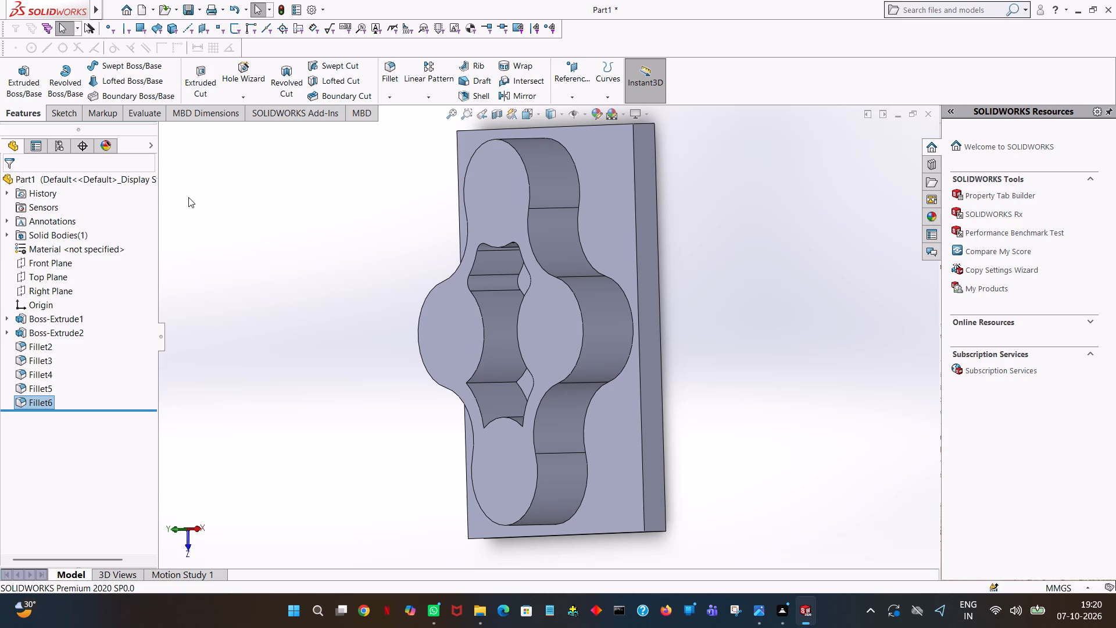
Add a 3 mm fillet to the vertical inner edge between the lower-left band and the bottom circle.
middle_drag(275, 213, 321, 228)
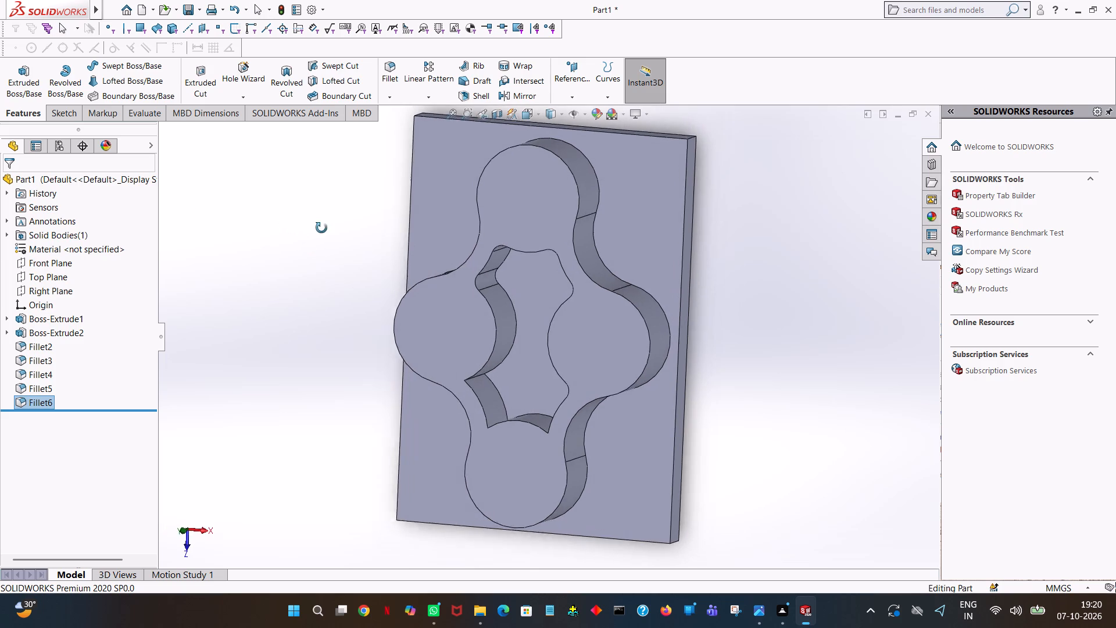
middle_drag(321, 228, 328, 220)
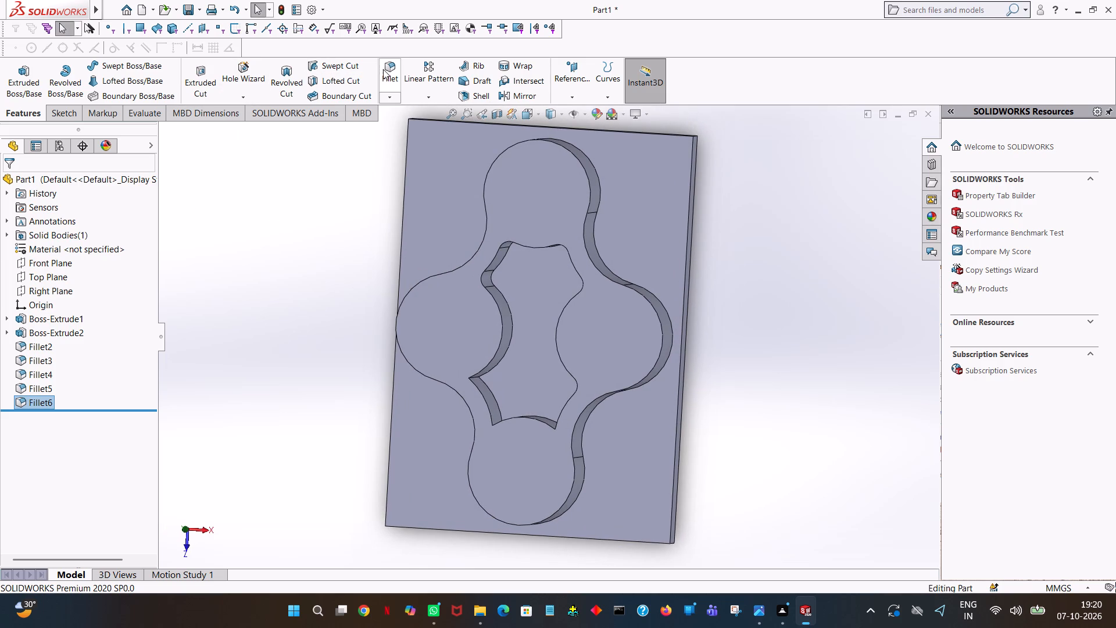
click(384, 69)
middle_drag(433, 340, 433, 360)
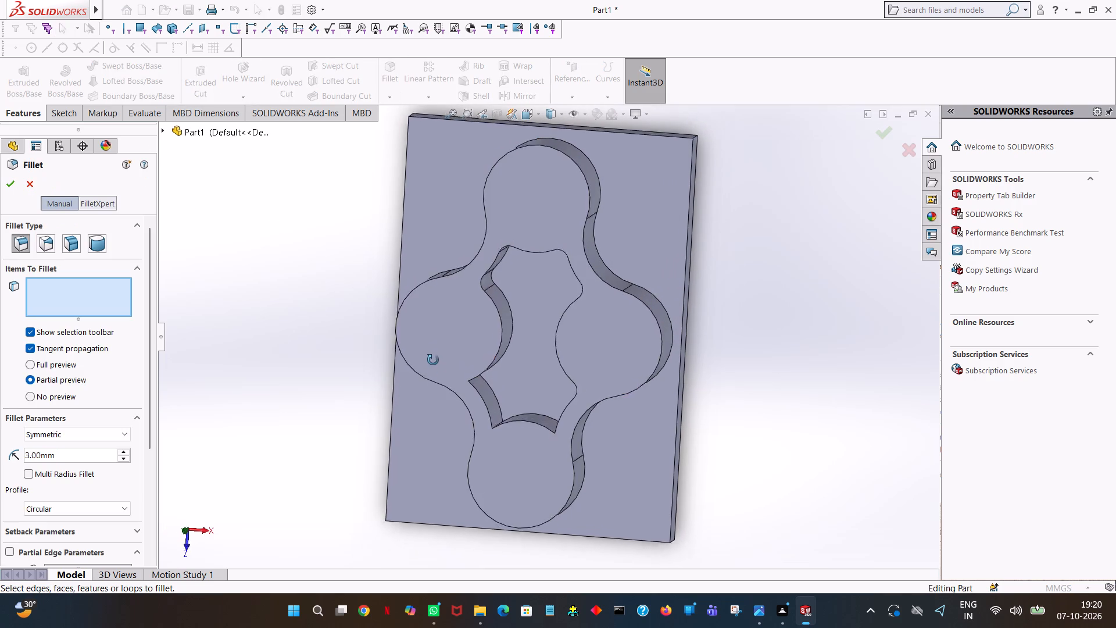
middle_drag(433, 360, 435, 389)
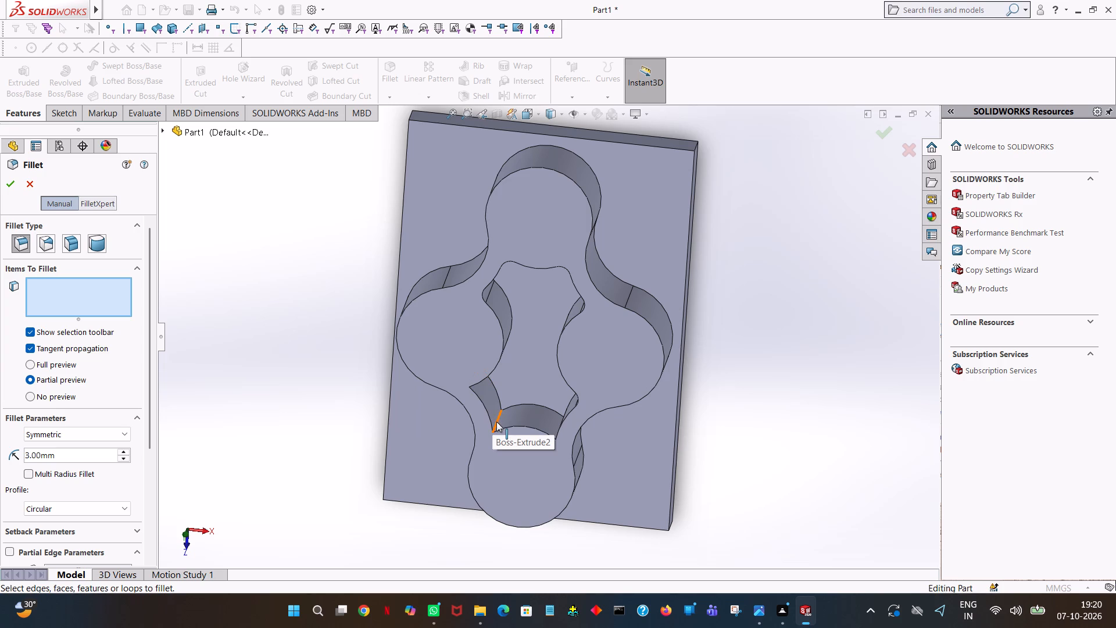
click(496, 422)
click(6, 180)
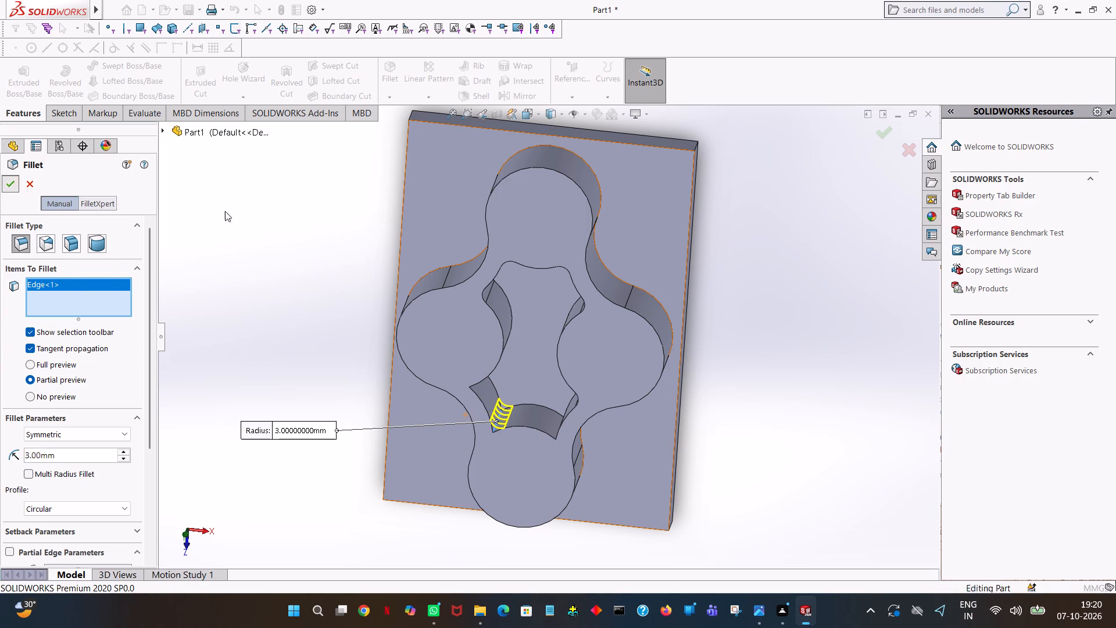
click(243, 270)
Add a 3 mm fillet to the vertical inner edge between the bottom circle and the lower-right band.
middle_drag(257, 273, 276, 191)
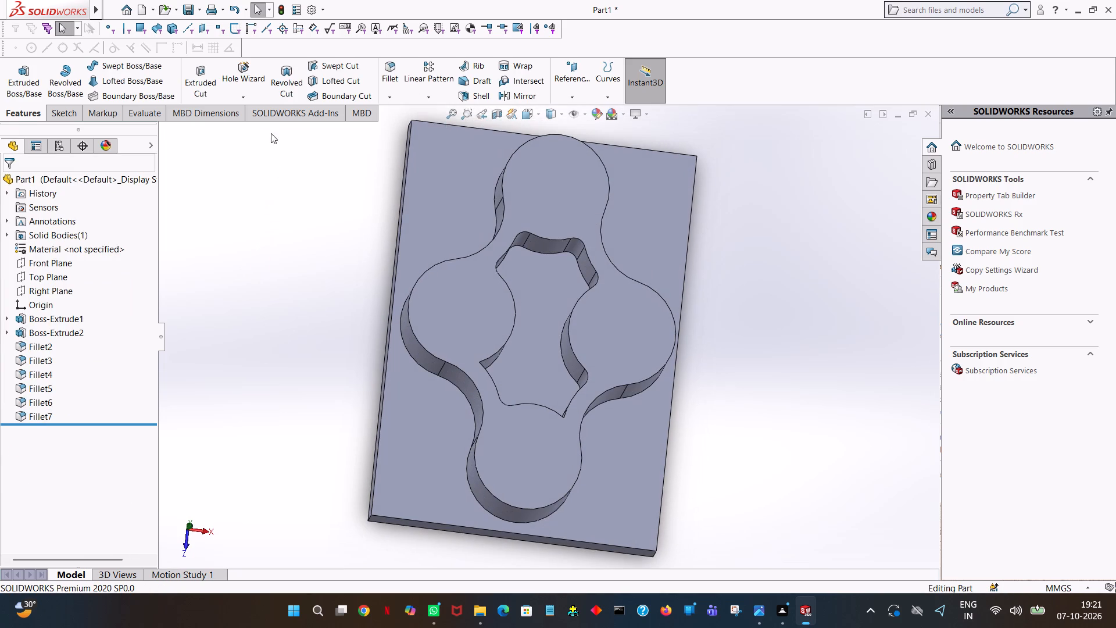
click(400, 66)
middle_drag(361, 233, 367, 355)
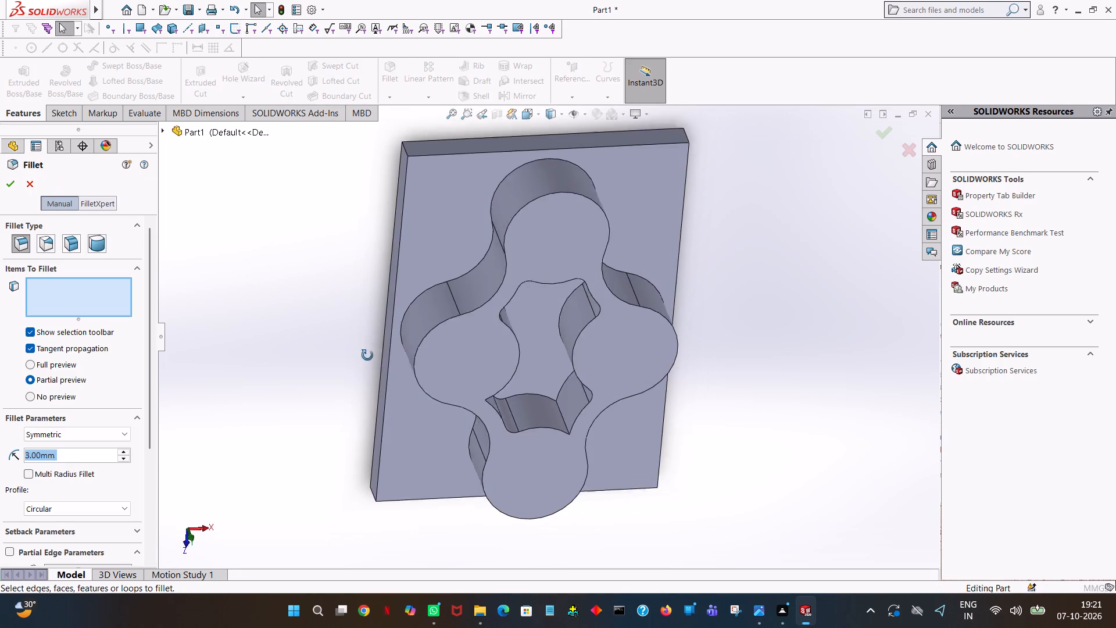
middle_drag(367, 355, 364, 377)
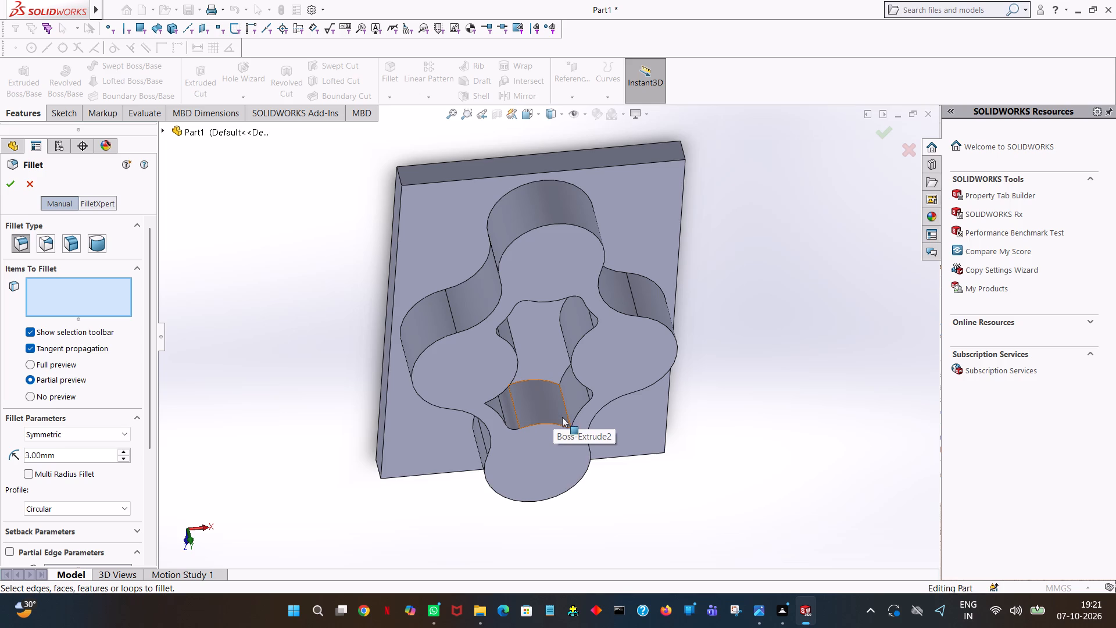
click(567, 415)
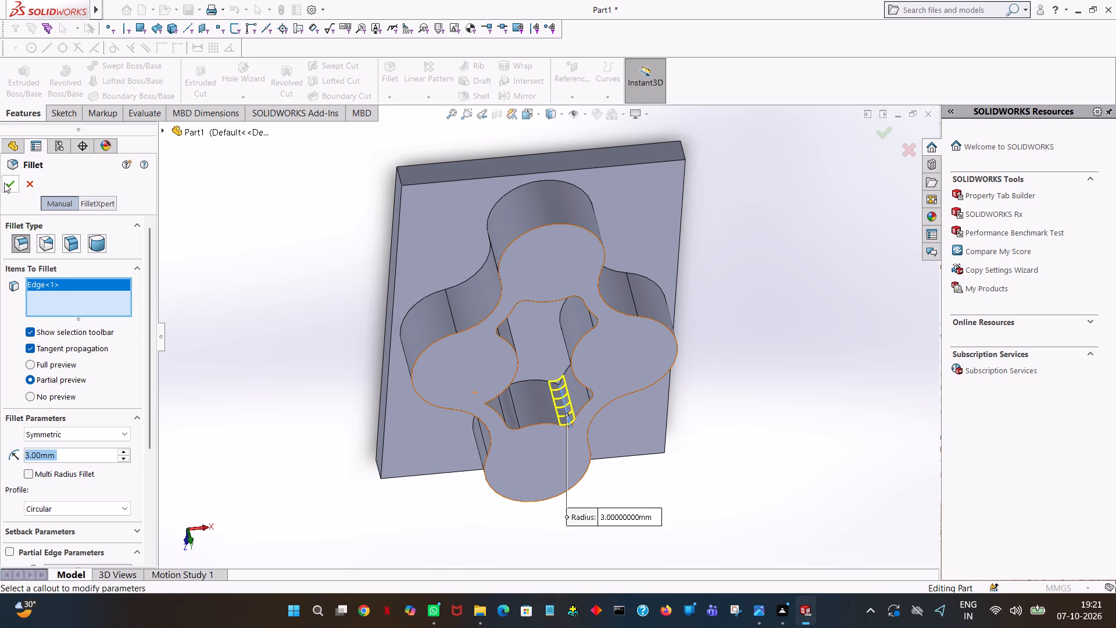
click(4, 183)
click(724, 445)
Start an extruded cut sketch on the raised section's top face and draw a 10 mm radius circle concentric with the top circle.
middle_drag(713, 437, 716, 216)
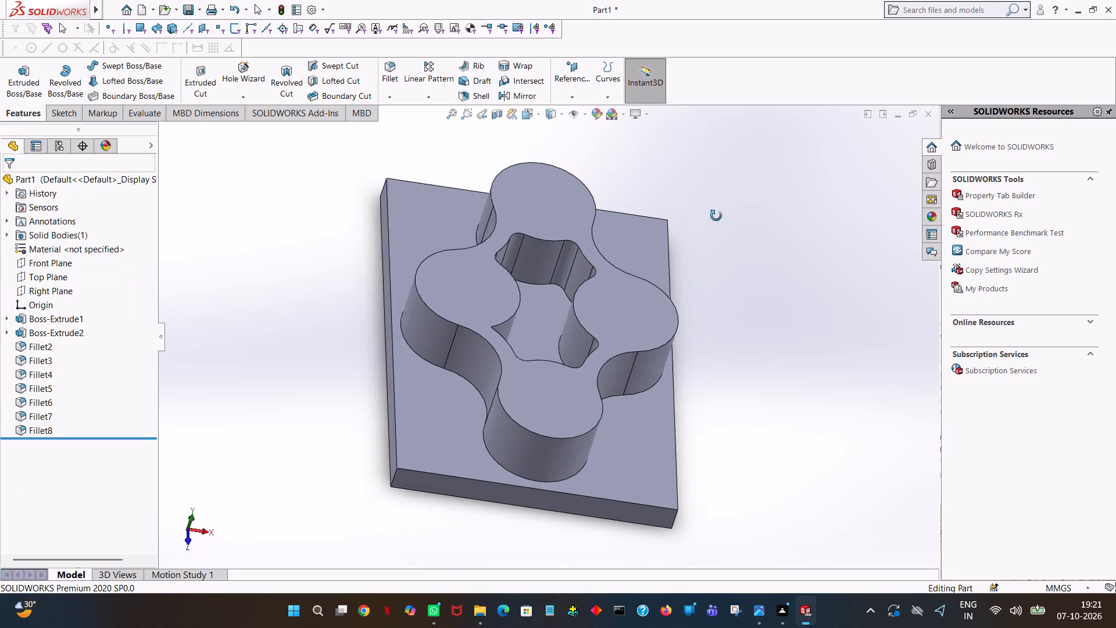
middle_drag(716, 216, 699, 290)
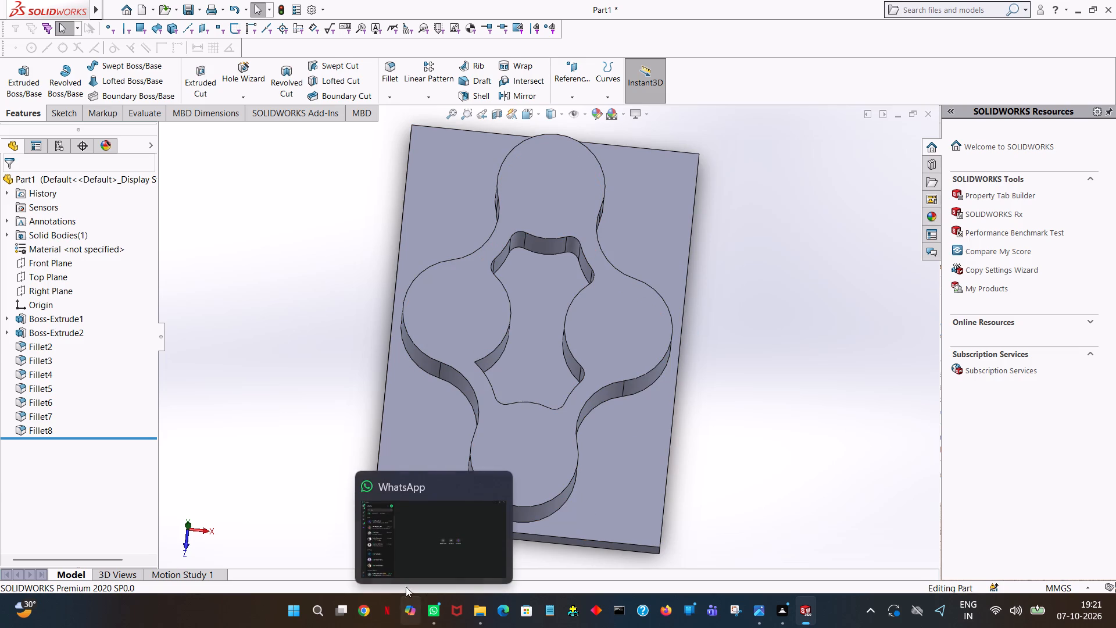
click(199, 80)
click(561, 189)
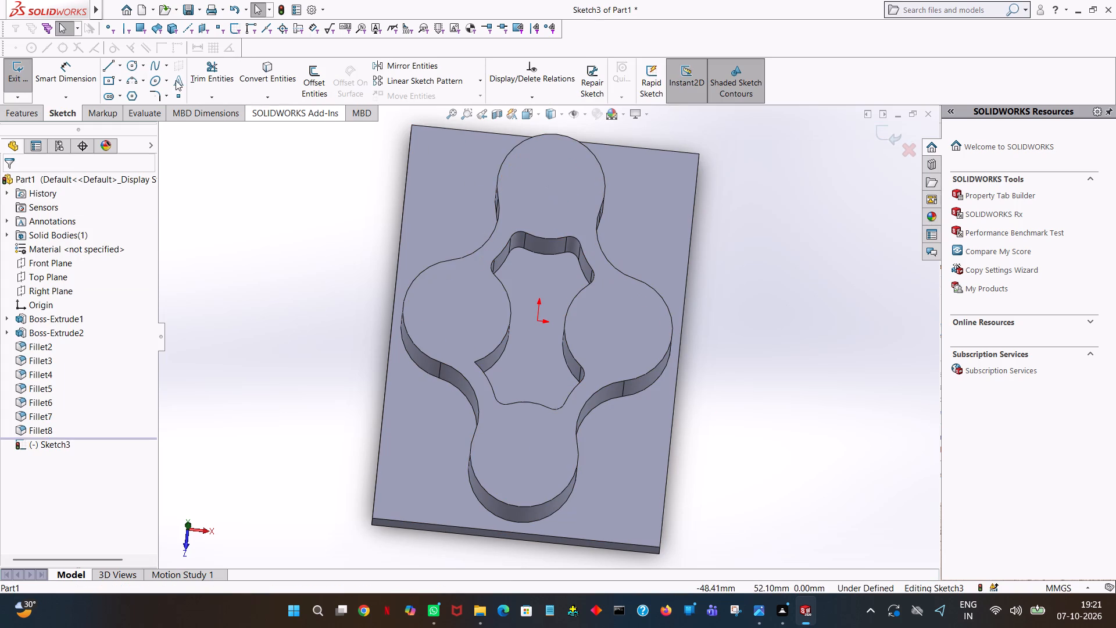
click(133, 70)
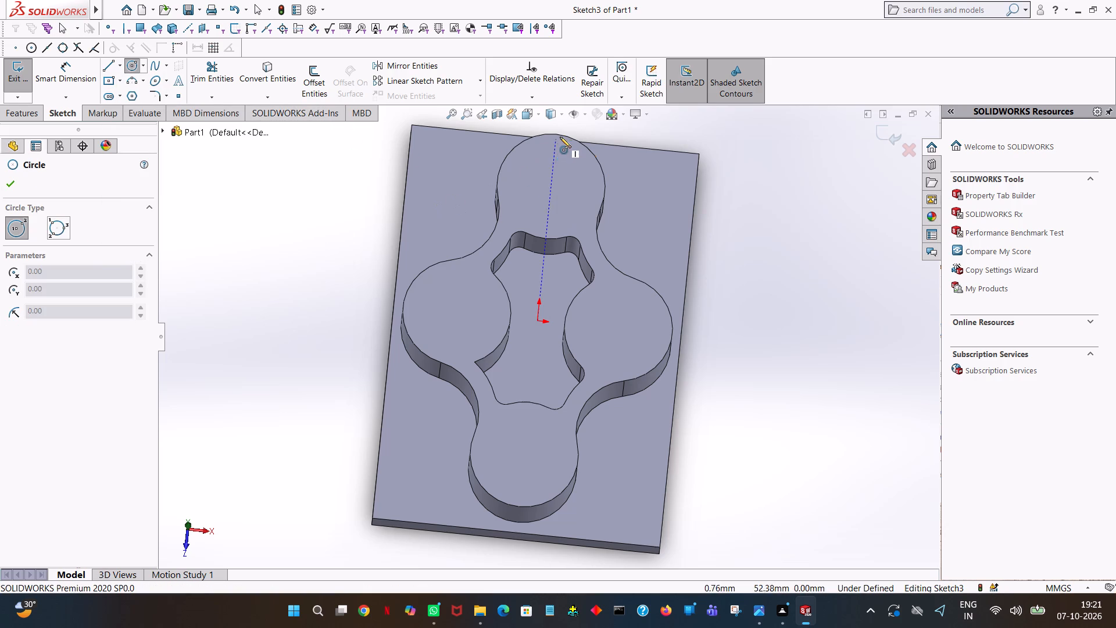
click(551, 187)
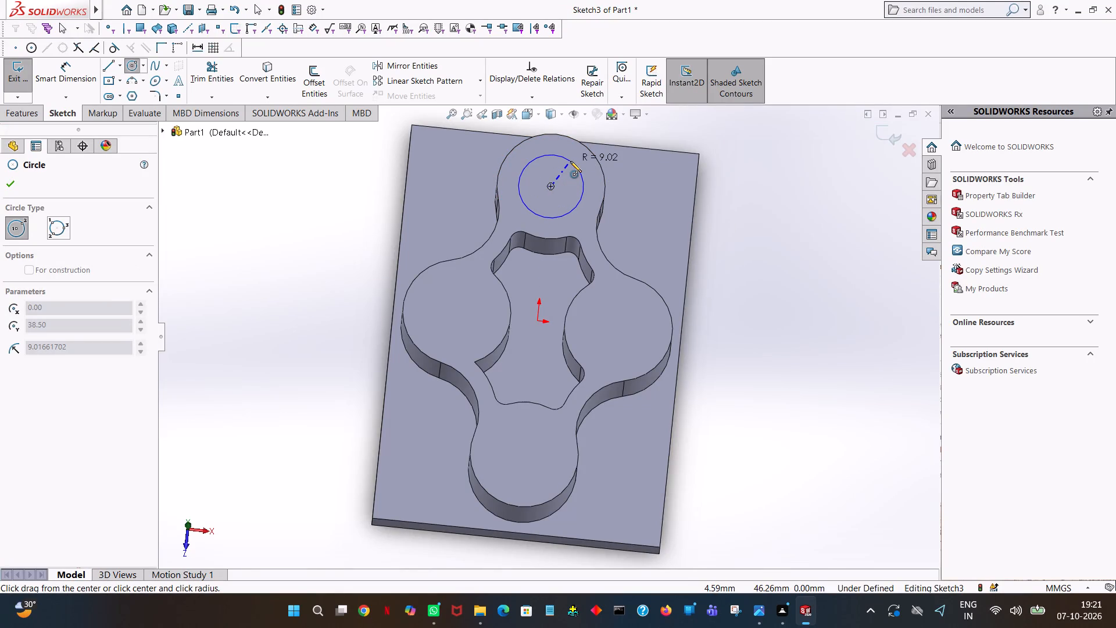
click(570, 161)
text(10)
key(Return)
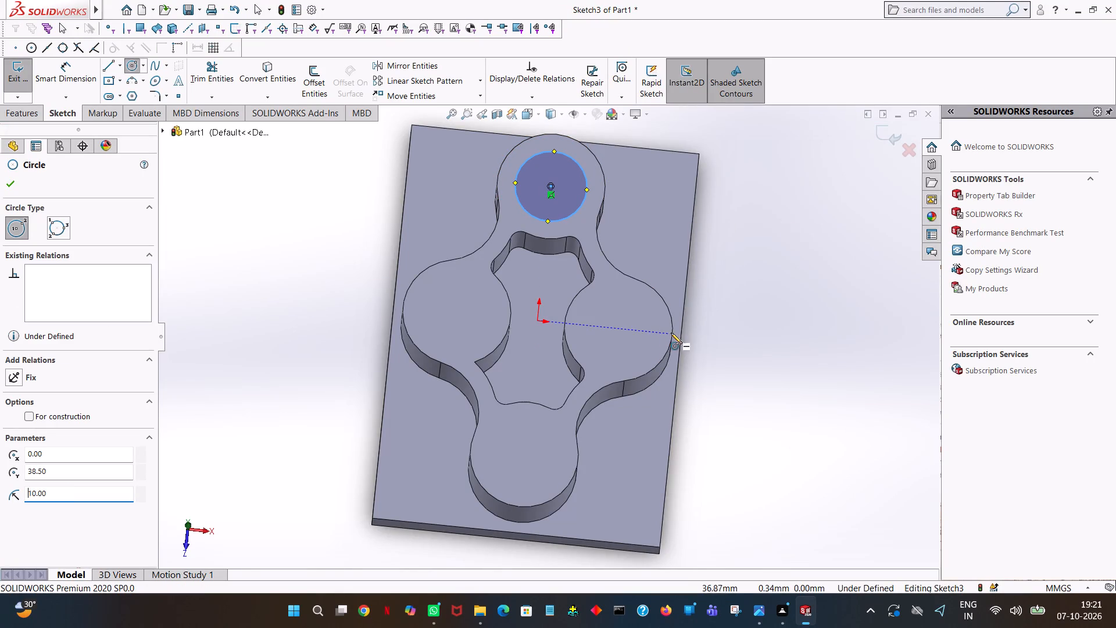
Sketch a circle concentric with the right circle of the raised section and set its radius to 10 mm.
click(617, 329)
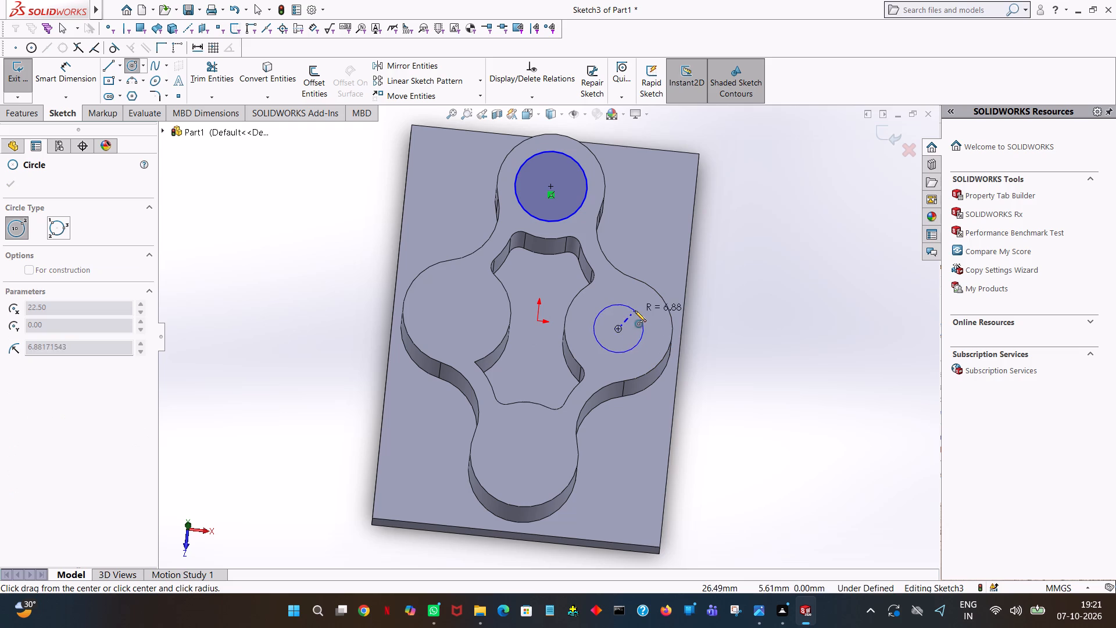
click(635, 310)
text(103)
key(Return)
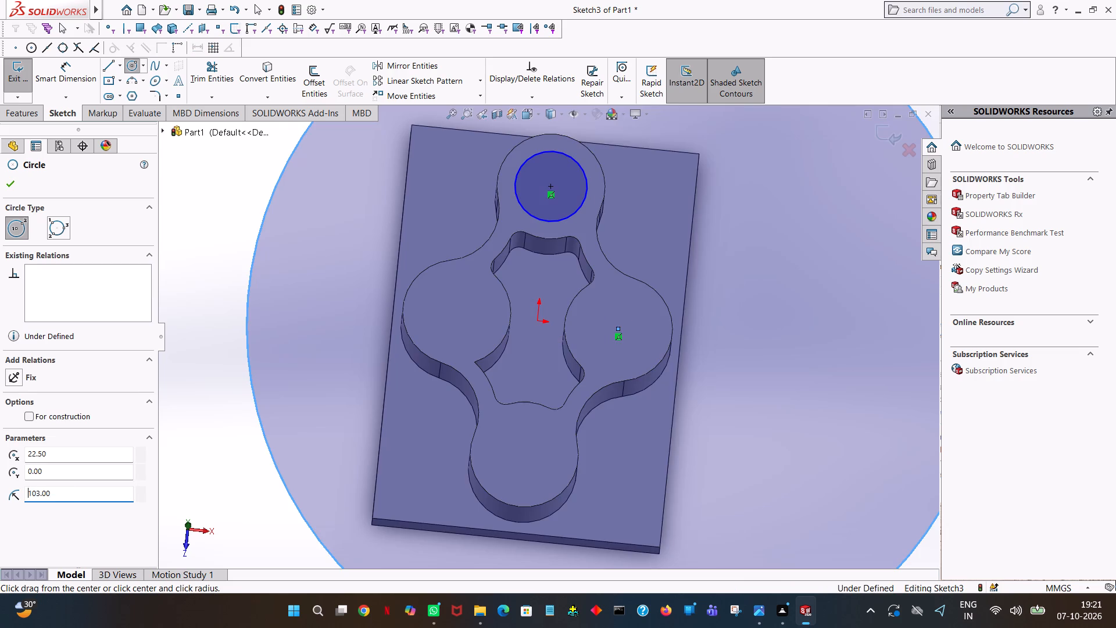
click(82, 494)
key(BackSpace)
key(BackSpace)
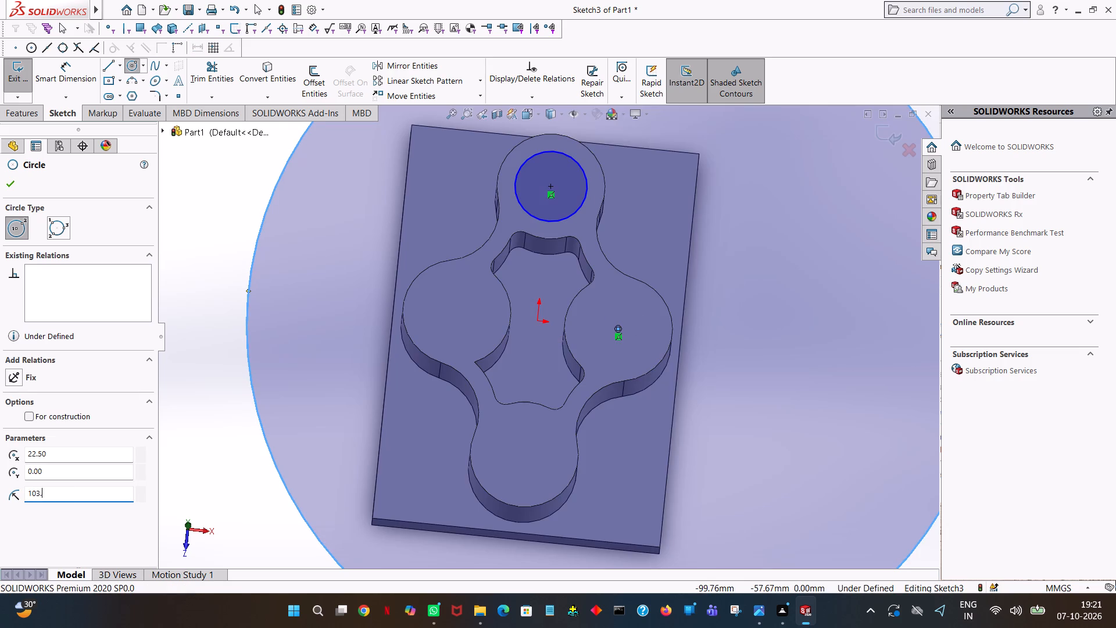
key(BackSpace)
key(BackSpace)
key(Return)
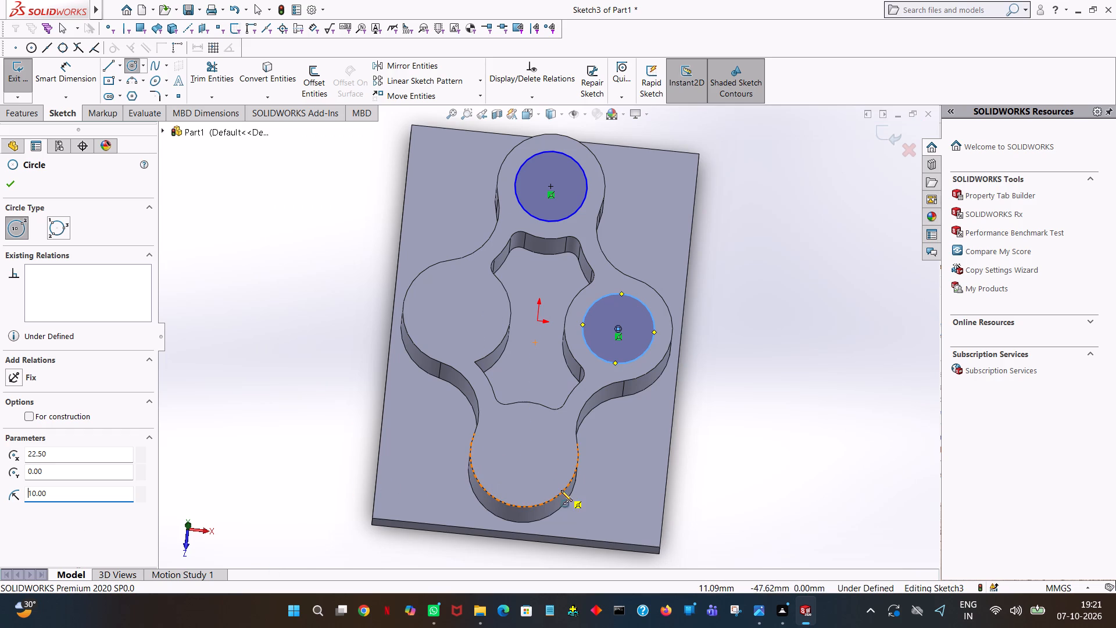
Sketch a 10 mm radius circle concentric with the bottom circle of the raised section.
click(524, 454)
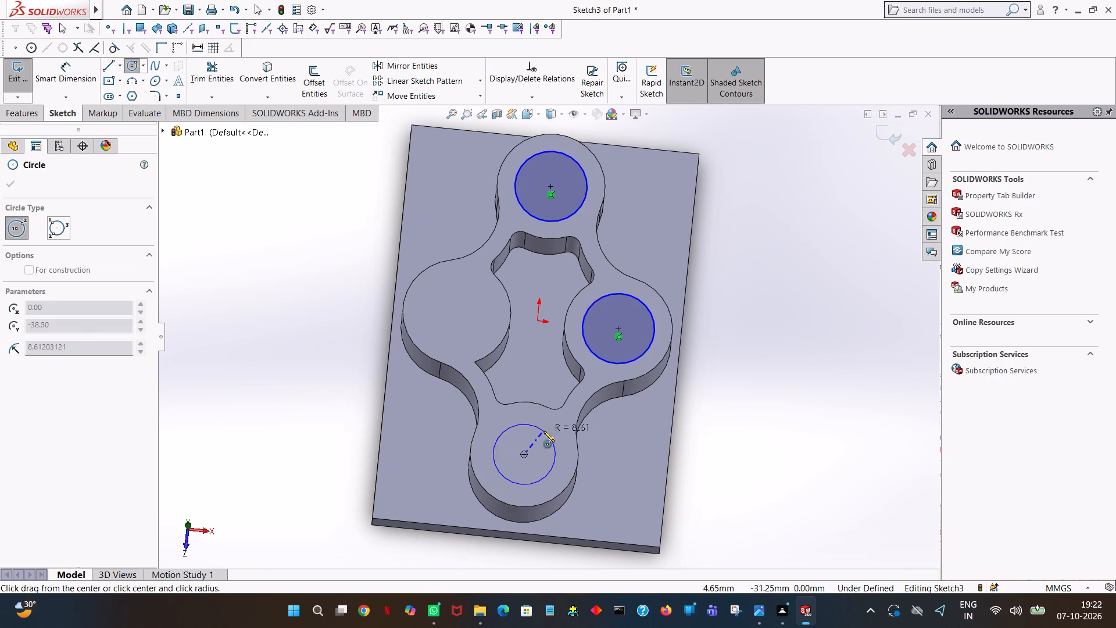
click(543, 431)
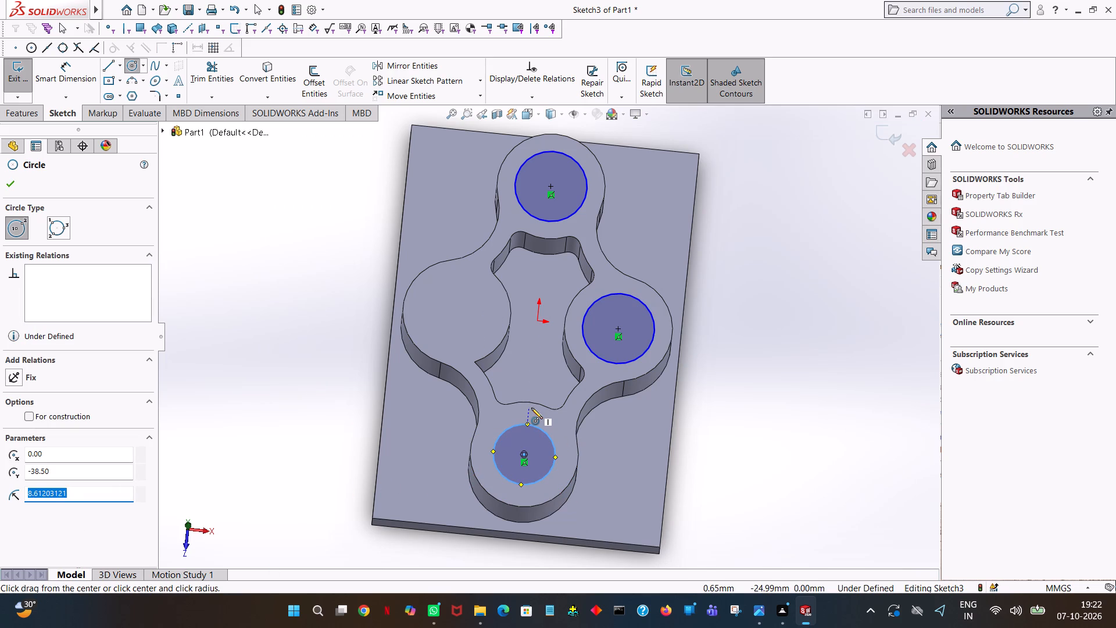
text(10)
key(Return)
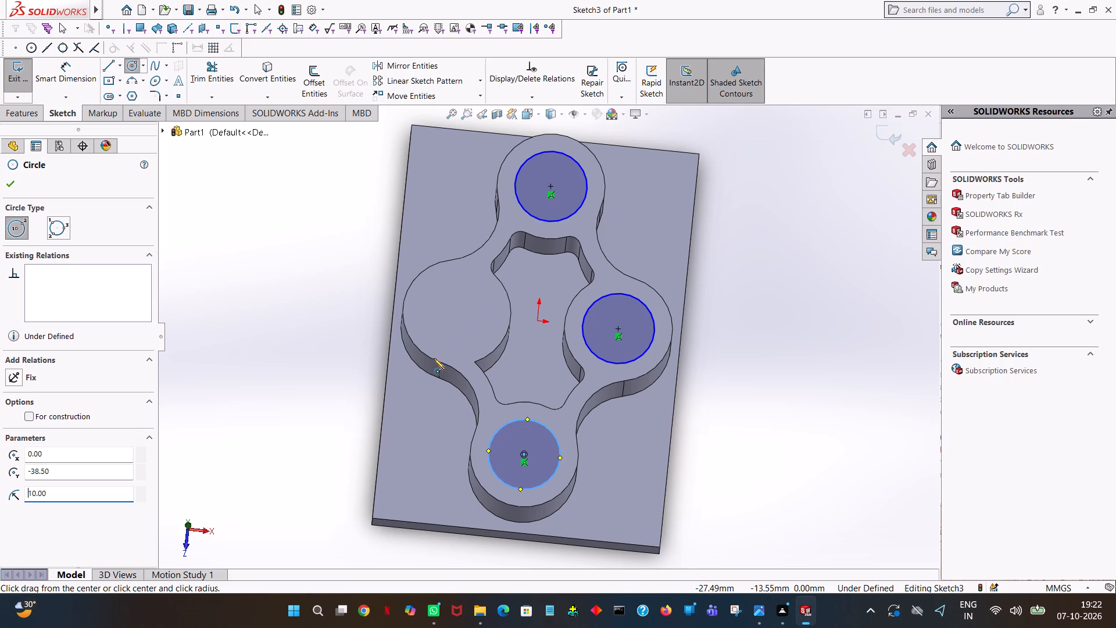
Sketch a 10 mm radius circle concentric with the left circle of the raised section and finish the Circle command.
click(456, 312)
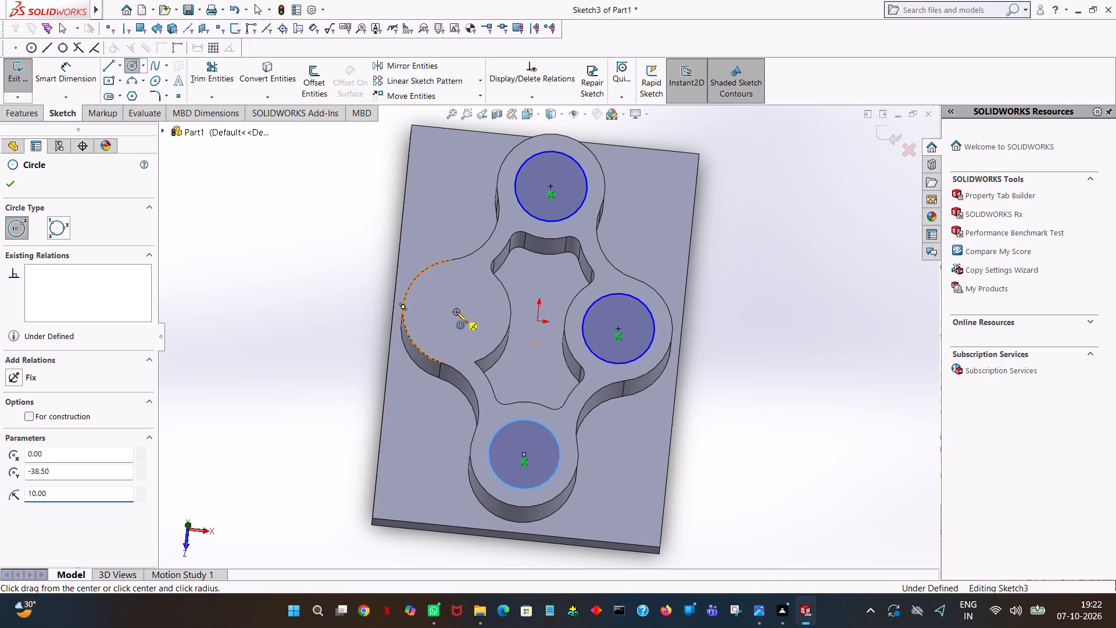
click(475, 286)
text(10)
key(Return)
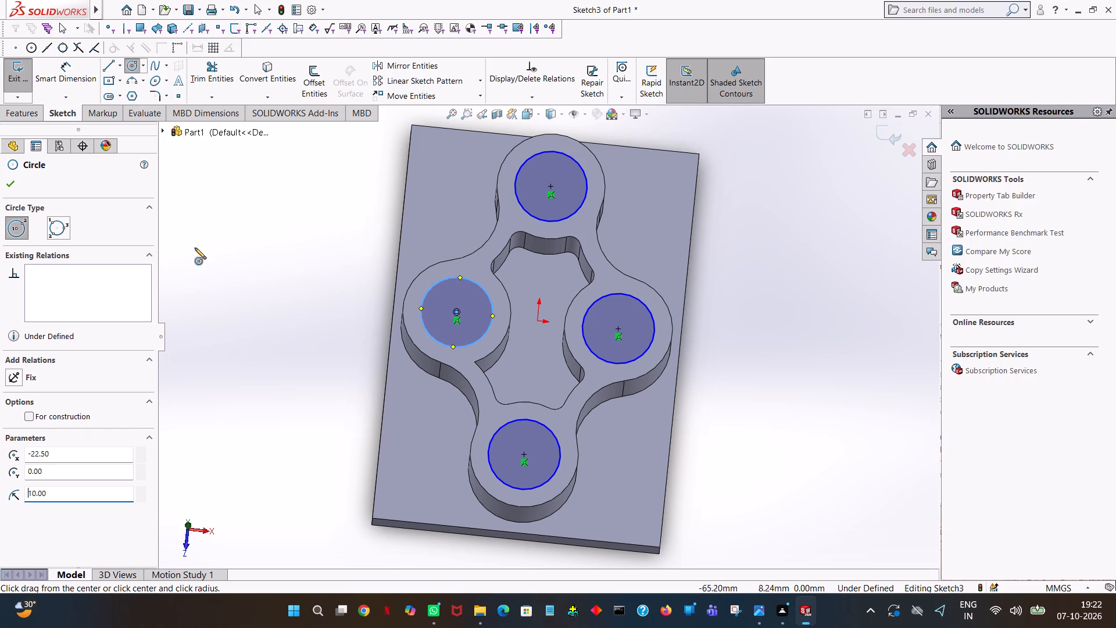
click(12, 179)
click(164, 229)
Cut the four sketched circles into the raised section as a blind Extruded Cut 17.5 mm deep.
middle_drag(191, 236, 152, 227)
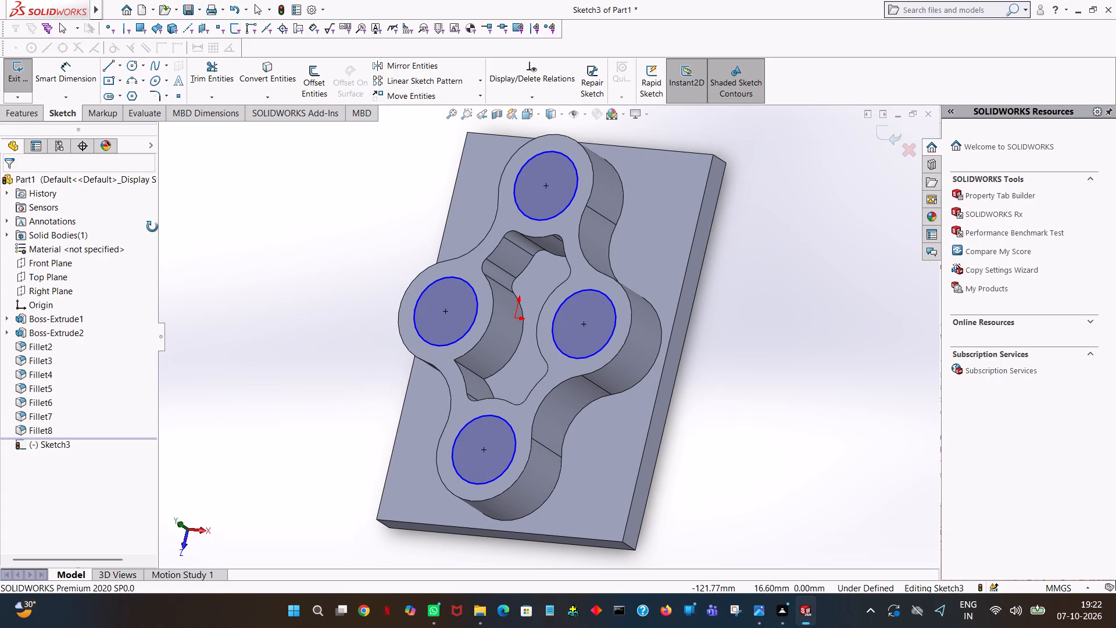
middle_drag(152, 227, 127, 191)
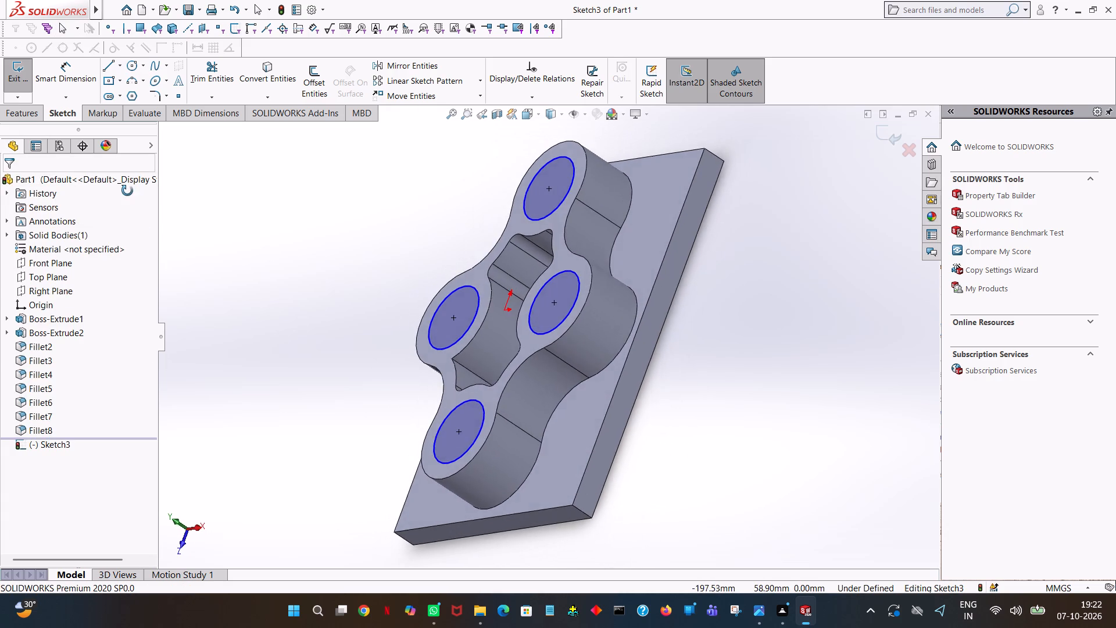
middle_drag(127, 191, 134, 170)
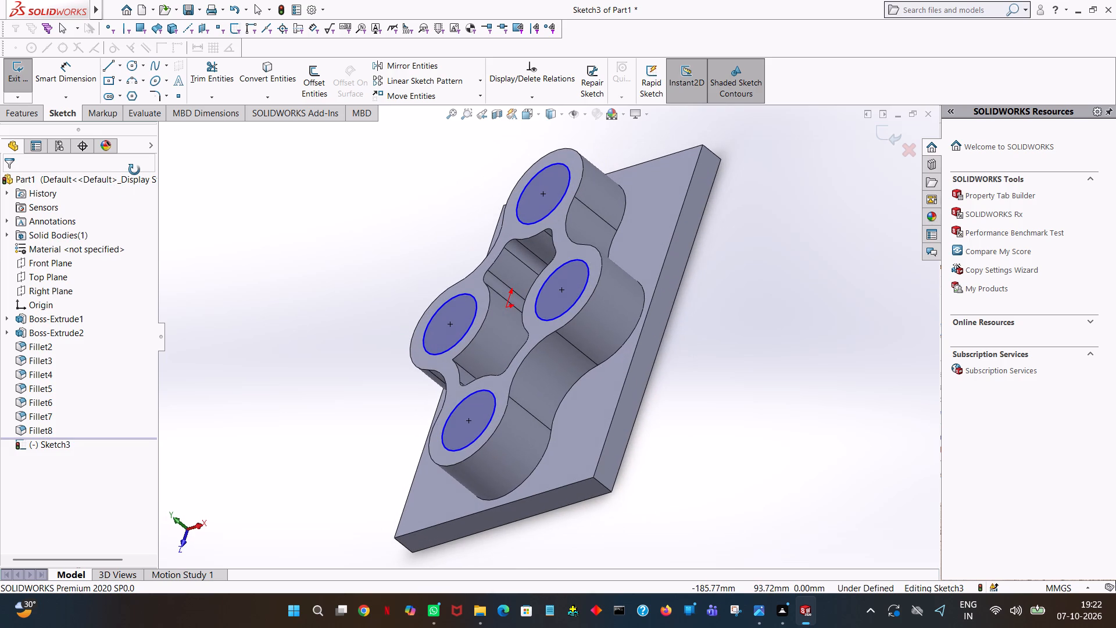
middle_drag(134, 170, 64, 165)
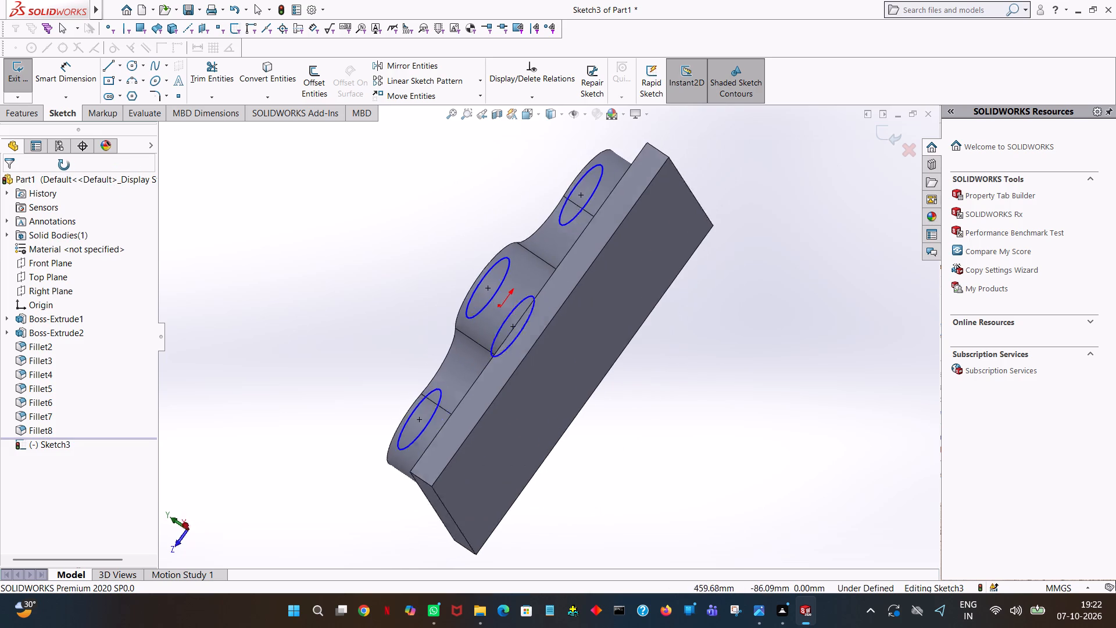
middle_drag(64, 165, 59, 210)
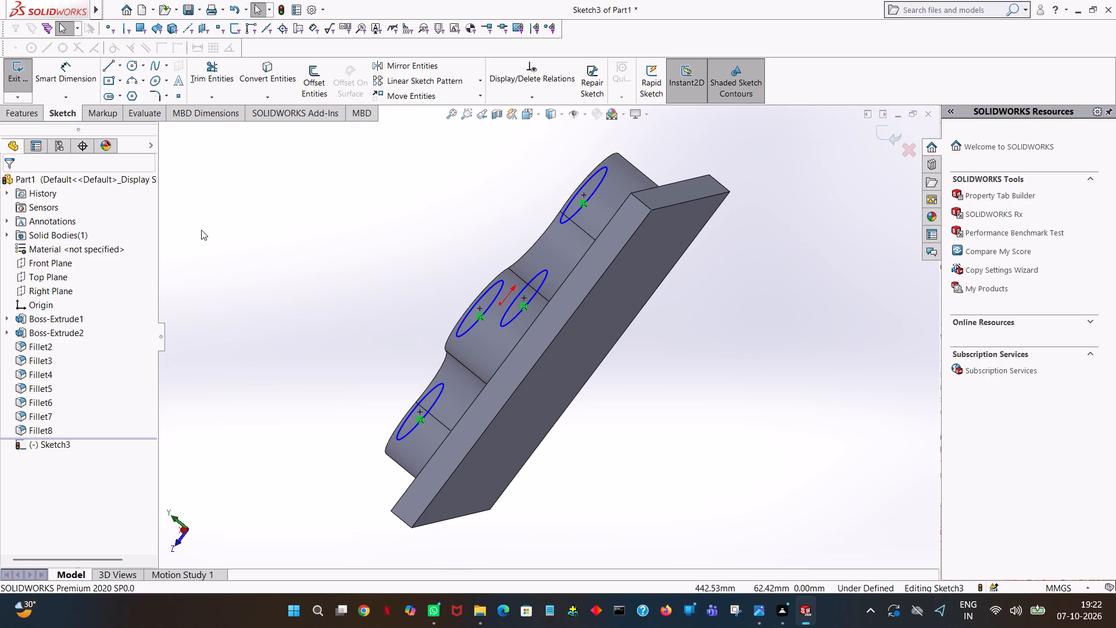
middle_drag(283, 237, 286, 237)
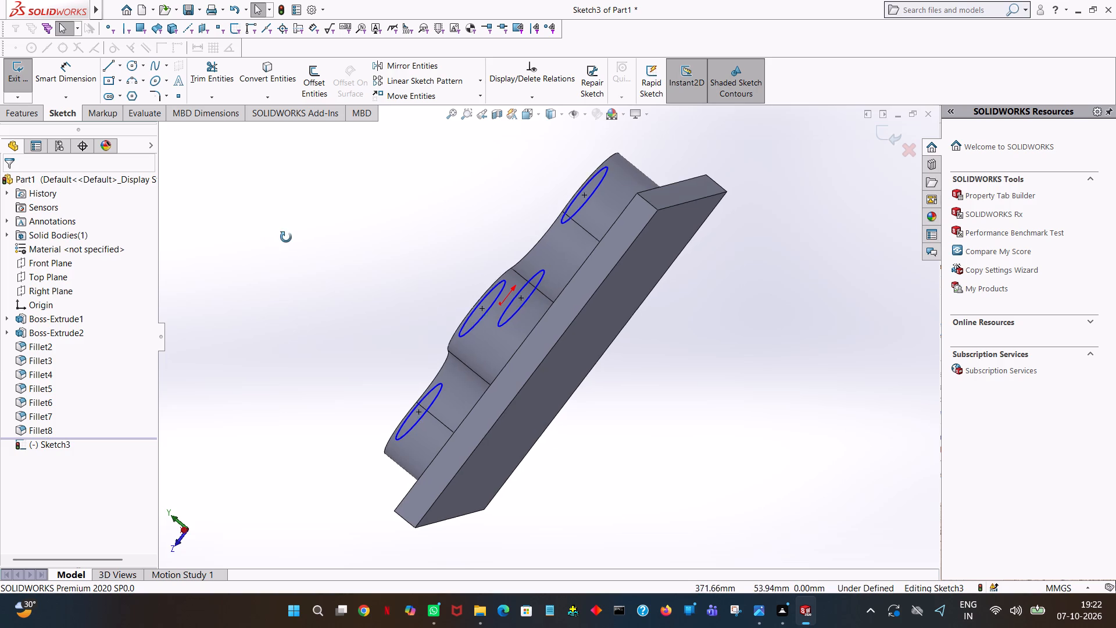
middle_drag(286, 237, 416, 360)
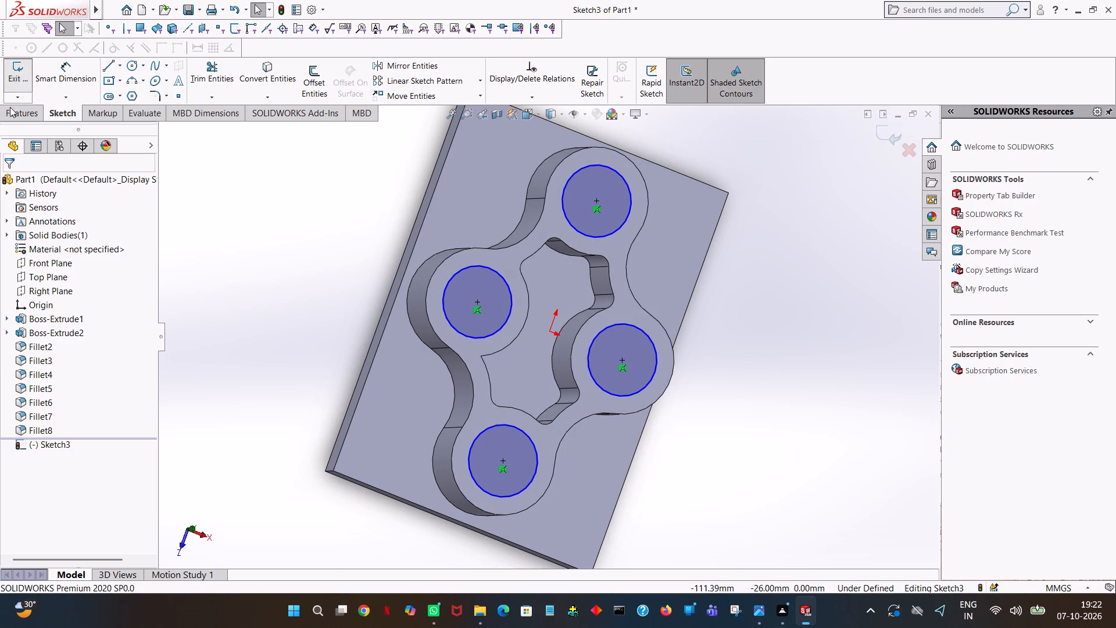
click(11, 113)
click(195, 80)
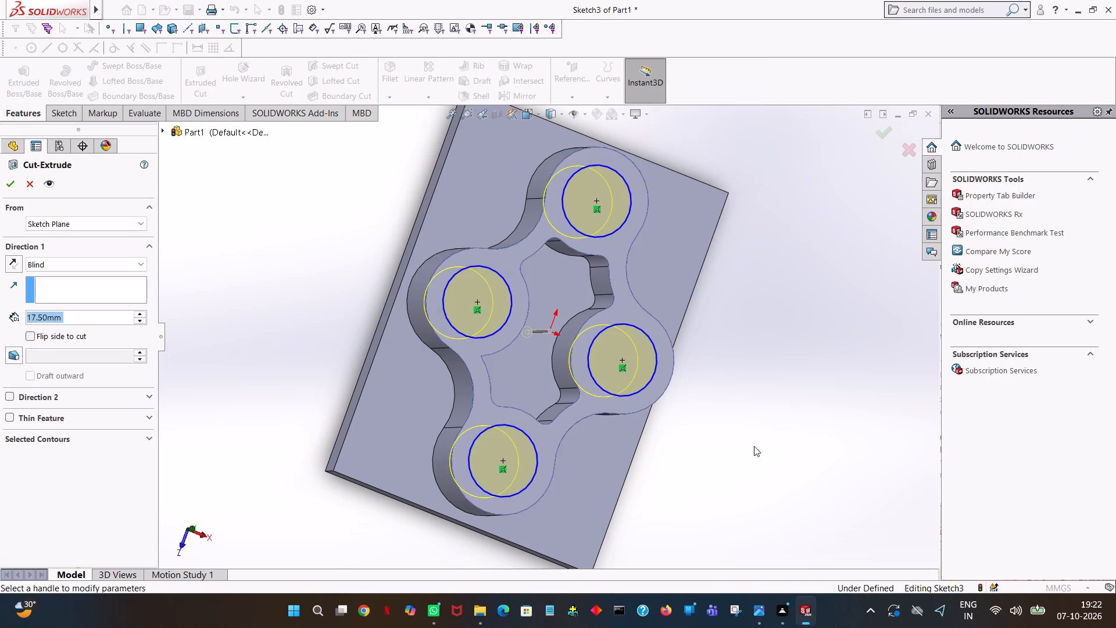
middle_drag(754, 438, 716, 221)
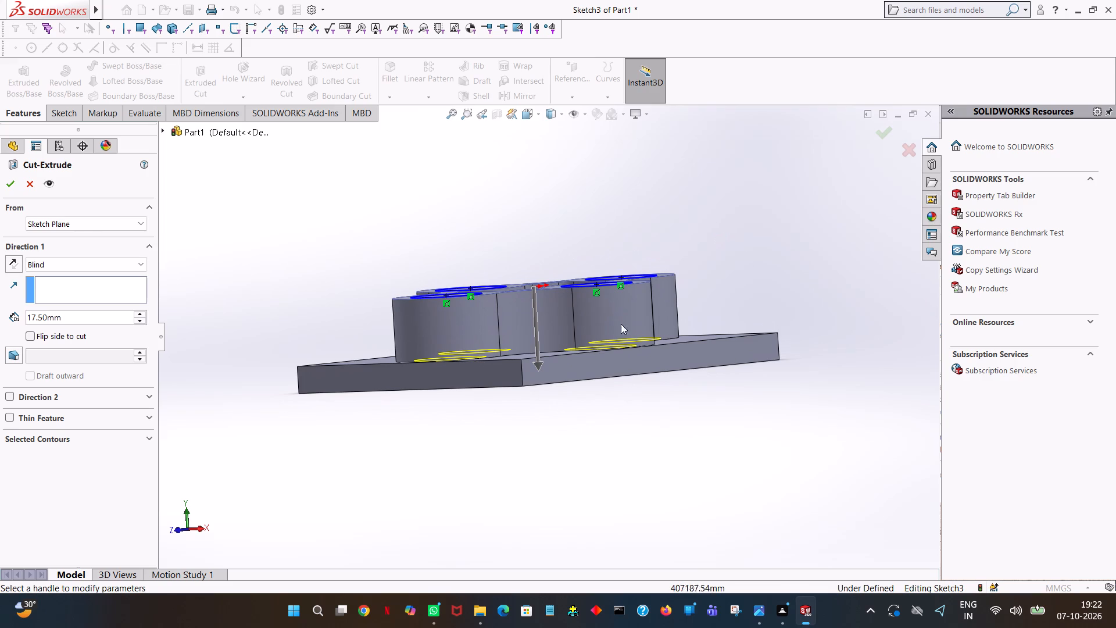
click(8, 184)
click(421, 199)
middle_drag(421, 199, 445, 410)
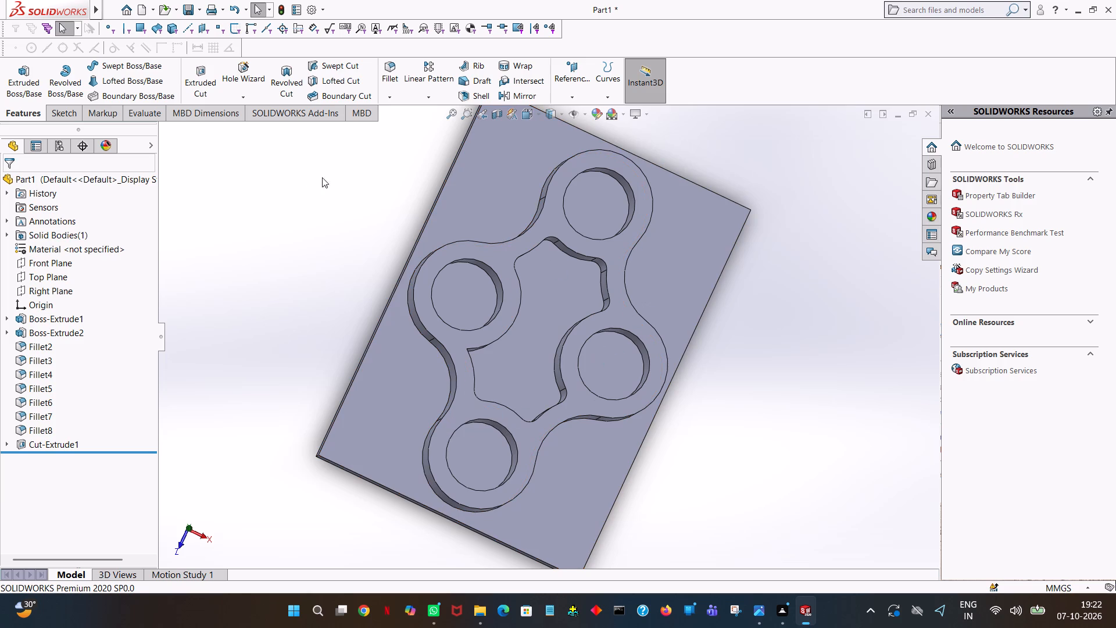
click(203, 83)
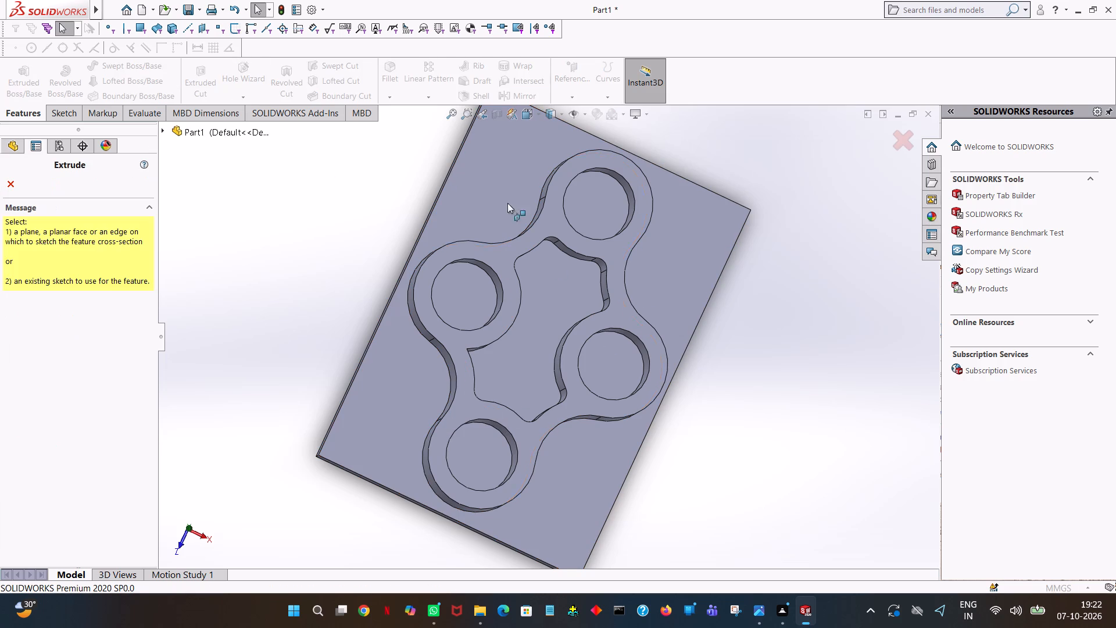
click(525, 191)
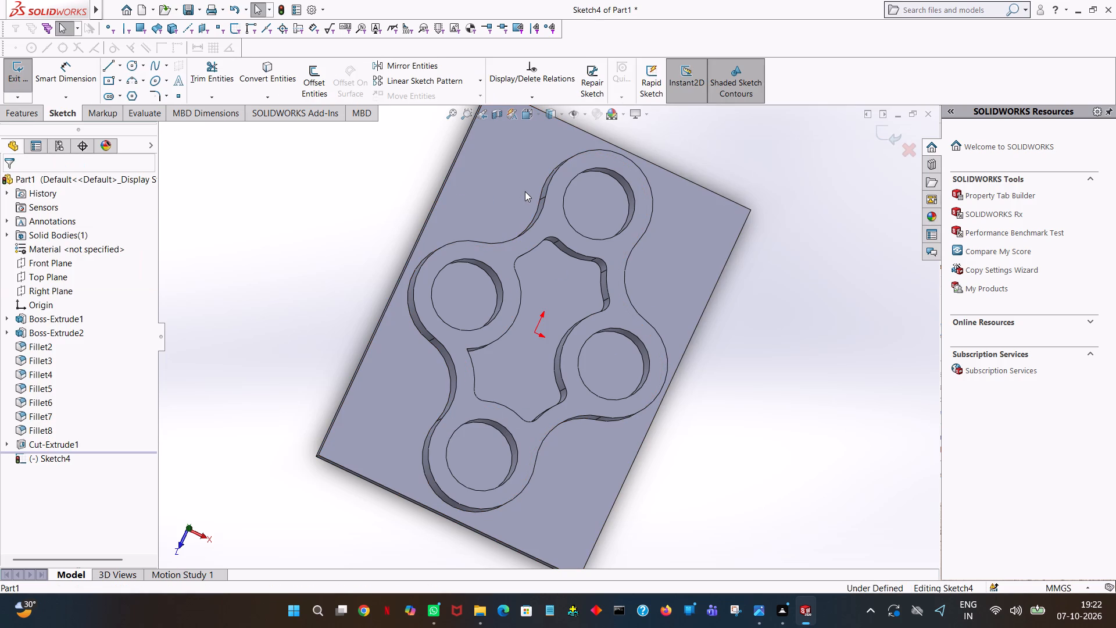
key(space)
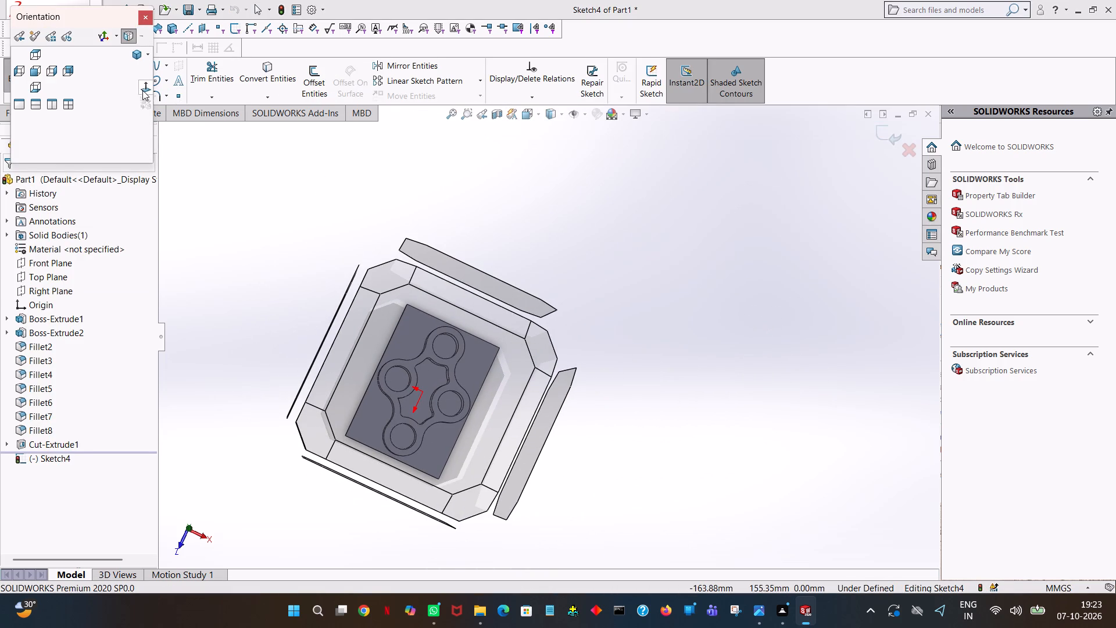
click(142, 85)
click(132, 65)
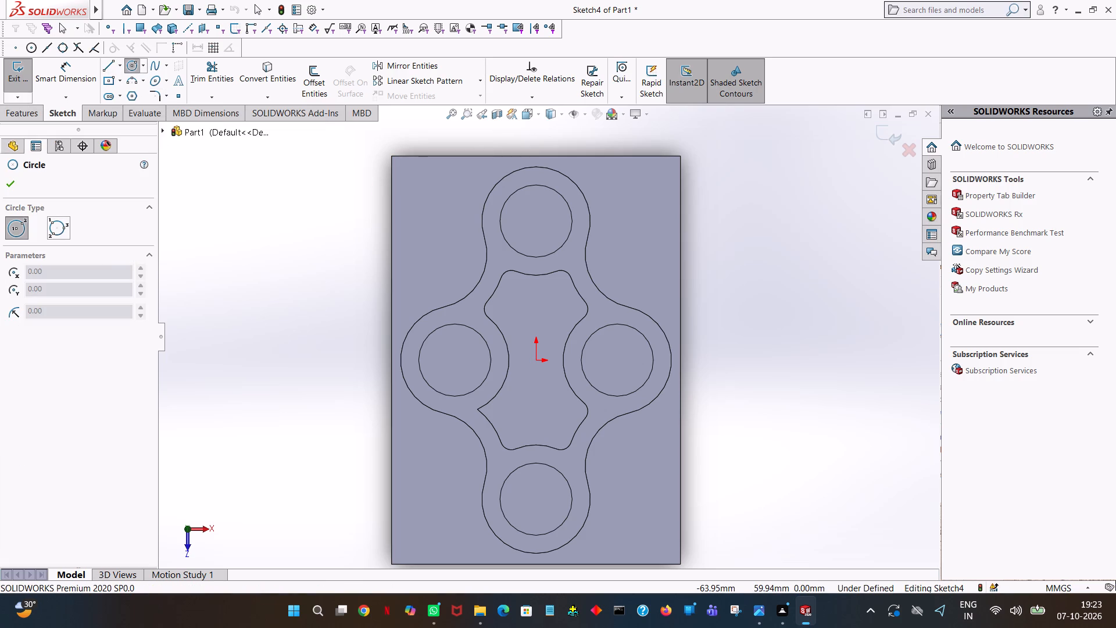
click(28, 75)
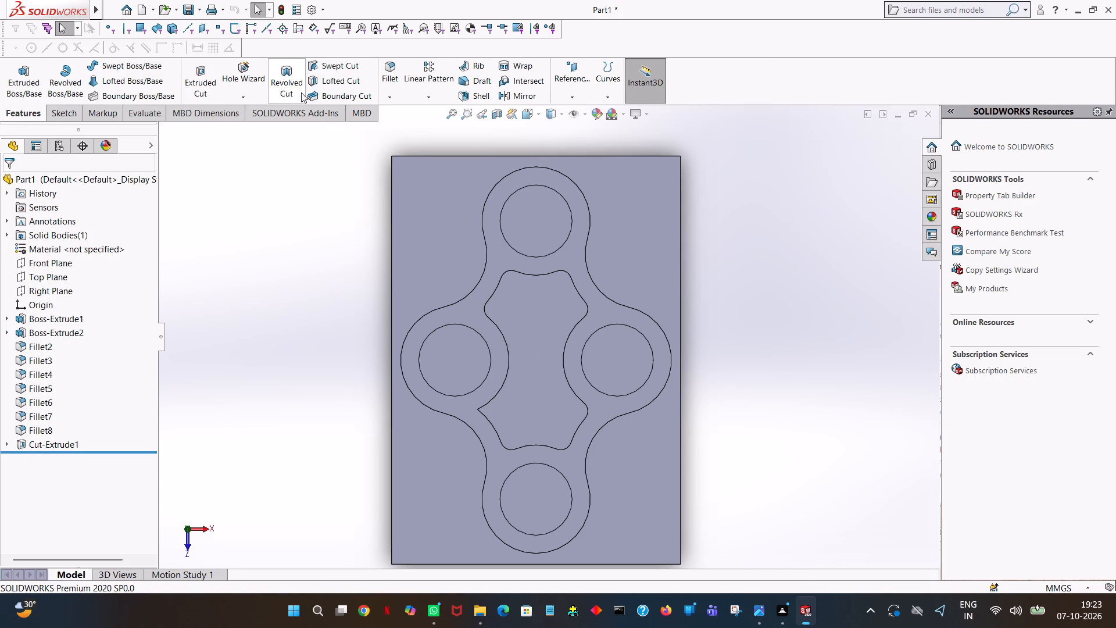
Fillet the vertical edge at the base plate's top-left corner, as seen in plan, with a 15 mm radius.
click(381, 75)
middle_drag(363, 130, 396, 196)
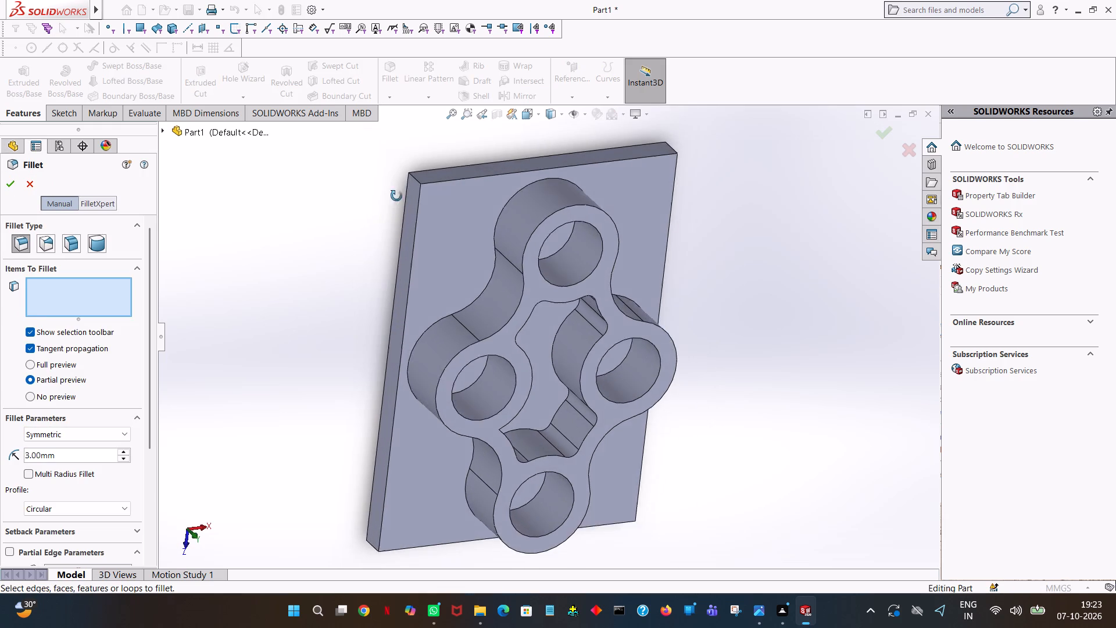
middle_drag(396, 196, 410, 224)
double_click(79, 455)
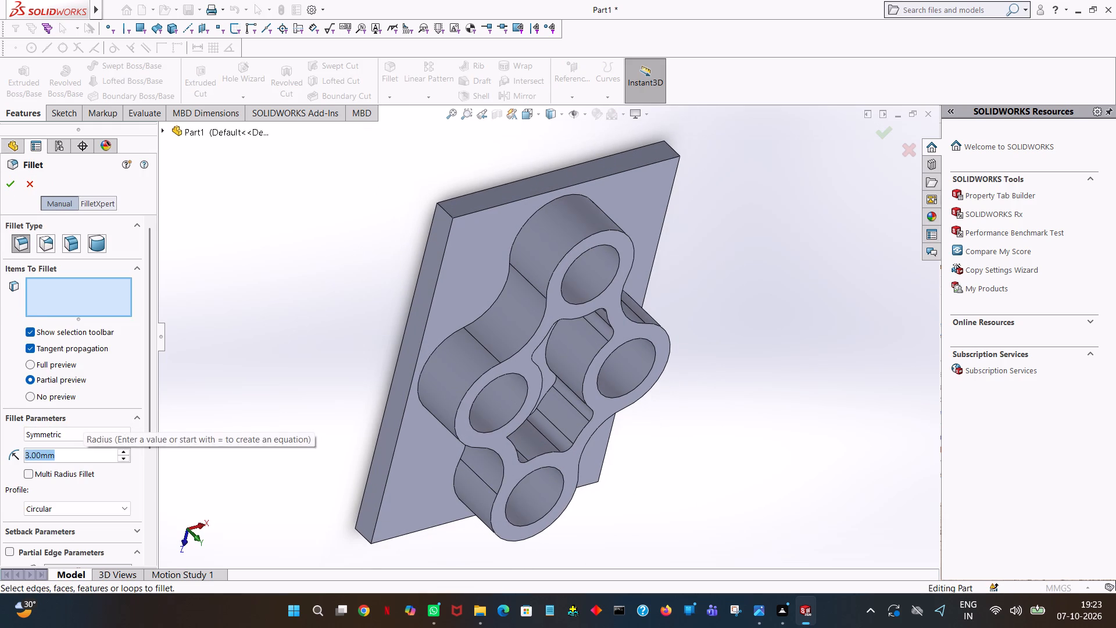
text(15)
click(142, 395)
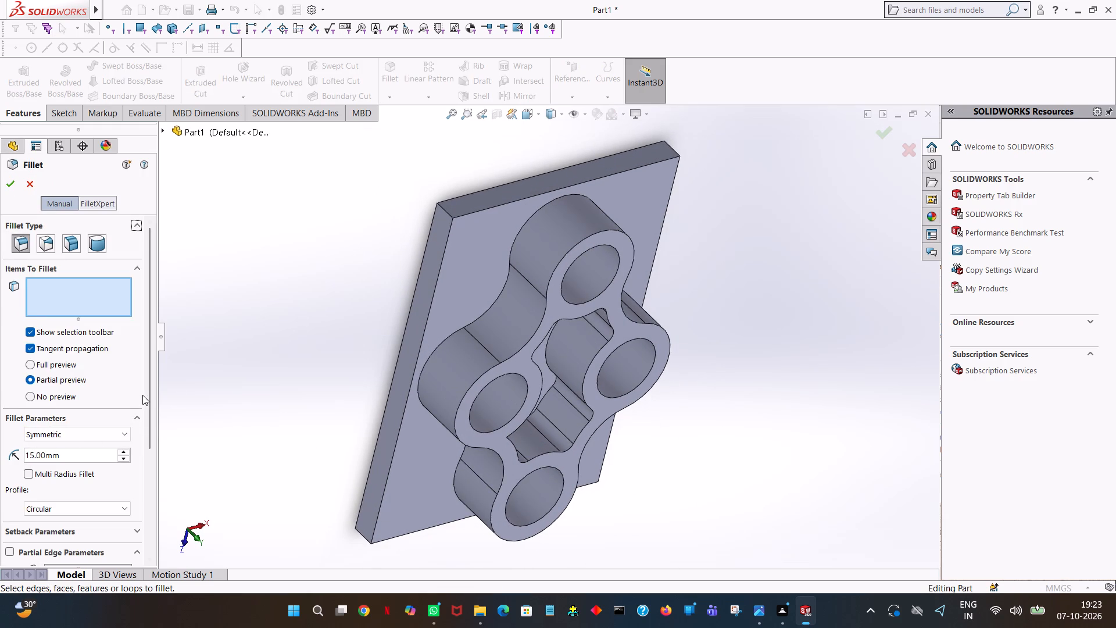
click(451, 216)
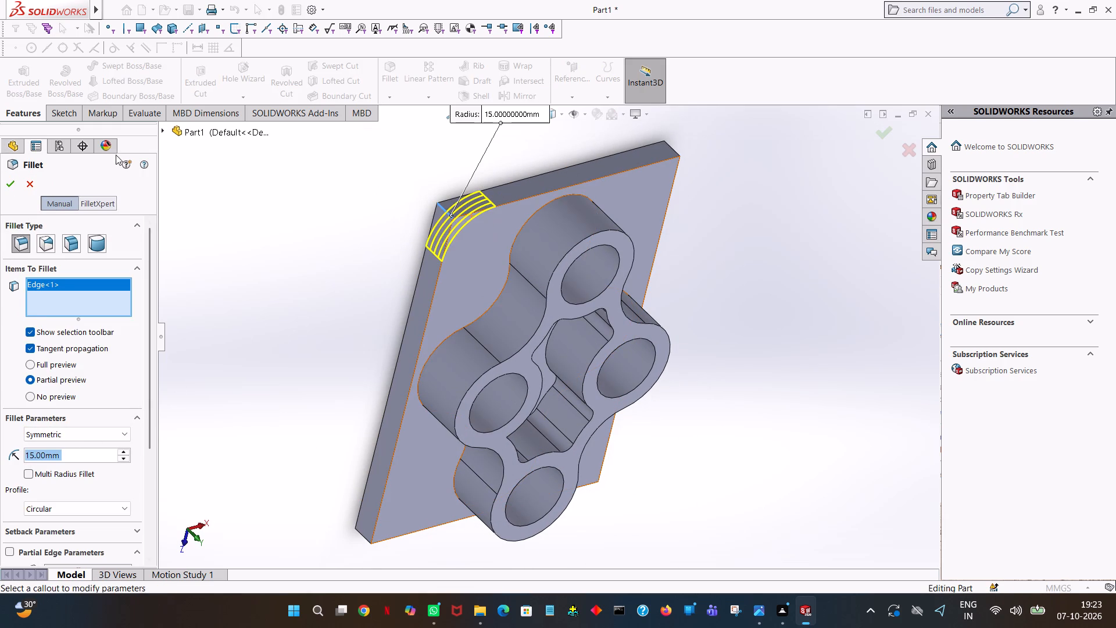
click(9, 180)
Fillet the vertical edge at the base plate's top-right corner in plan with a 15 mm radius.
middle_drag(364, 182, 254, 247)
click(386, 67)
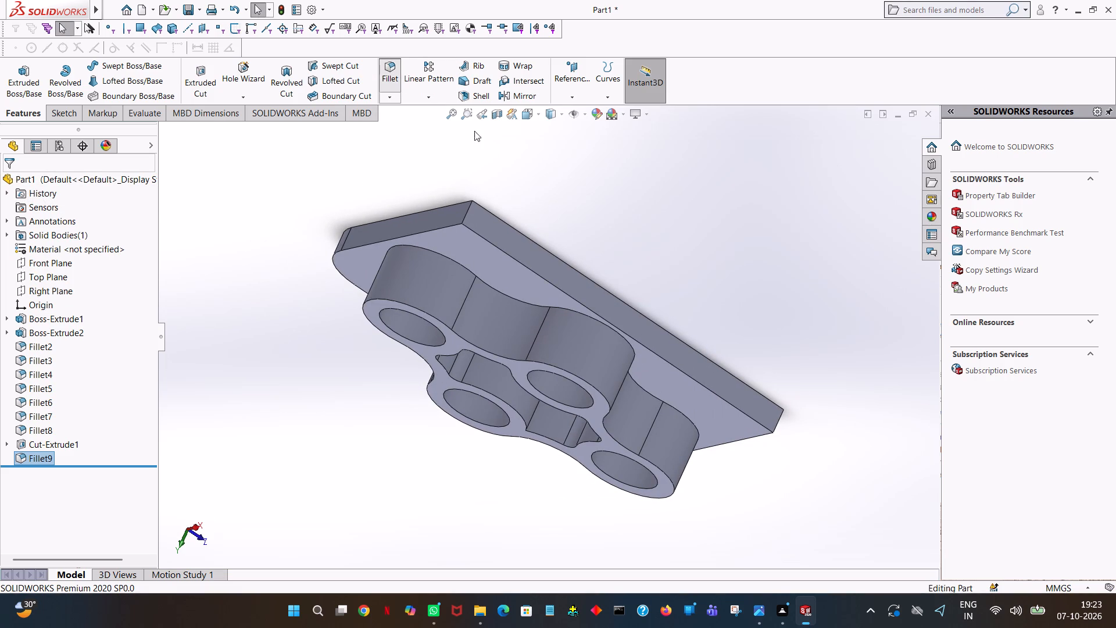
click(470, 204)
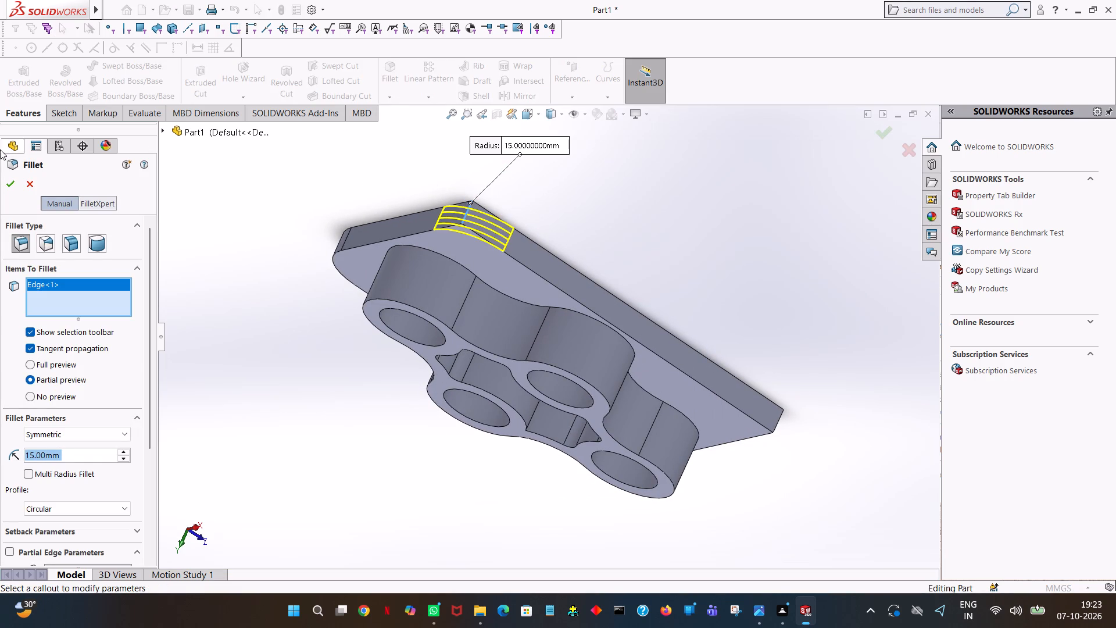
click(6, 179)
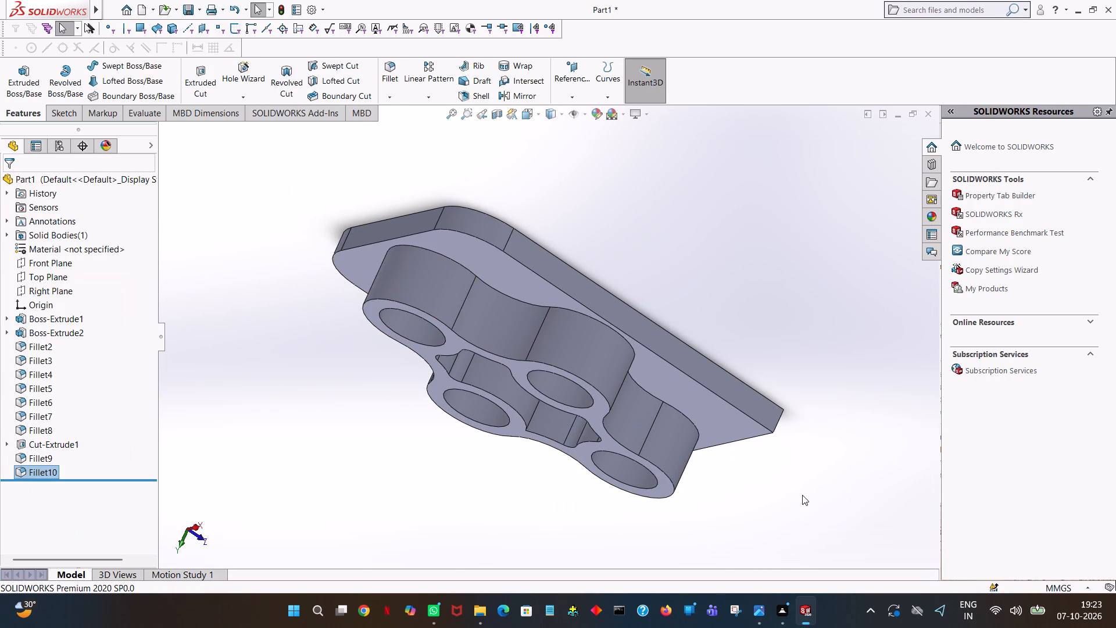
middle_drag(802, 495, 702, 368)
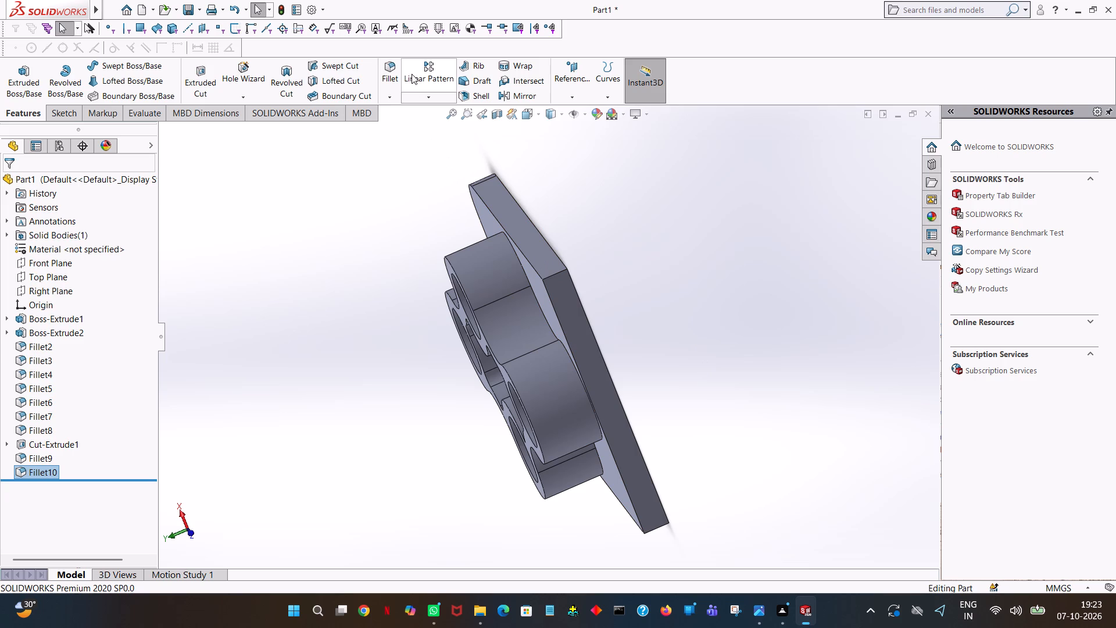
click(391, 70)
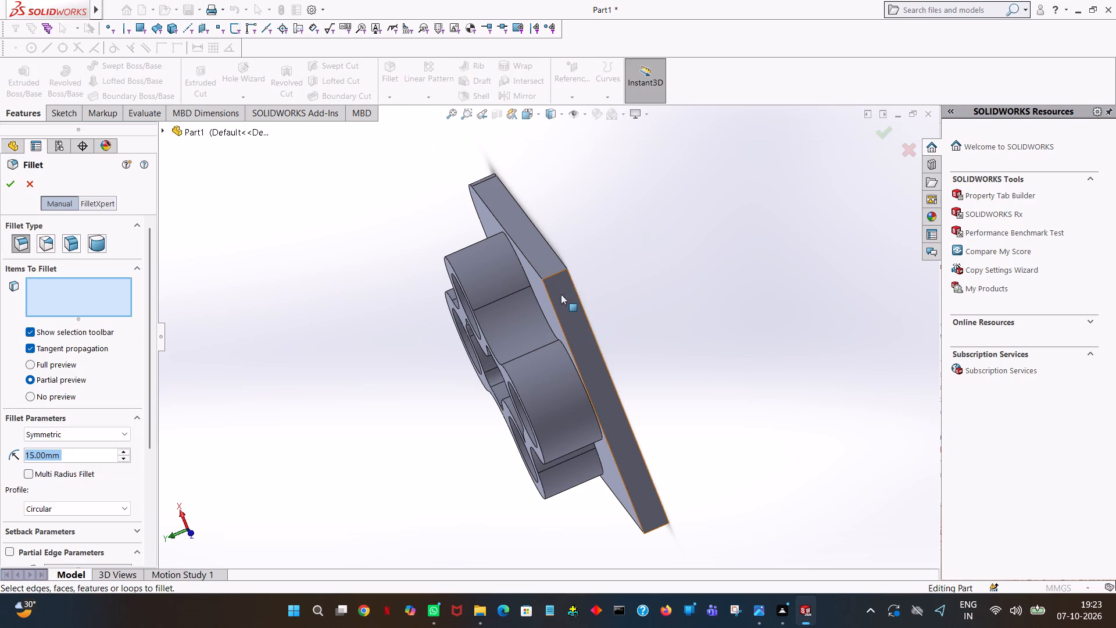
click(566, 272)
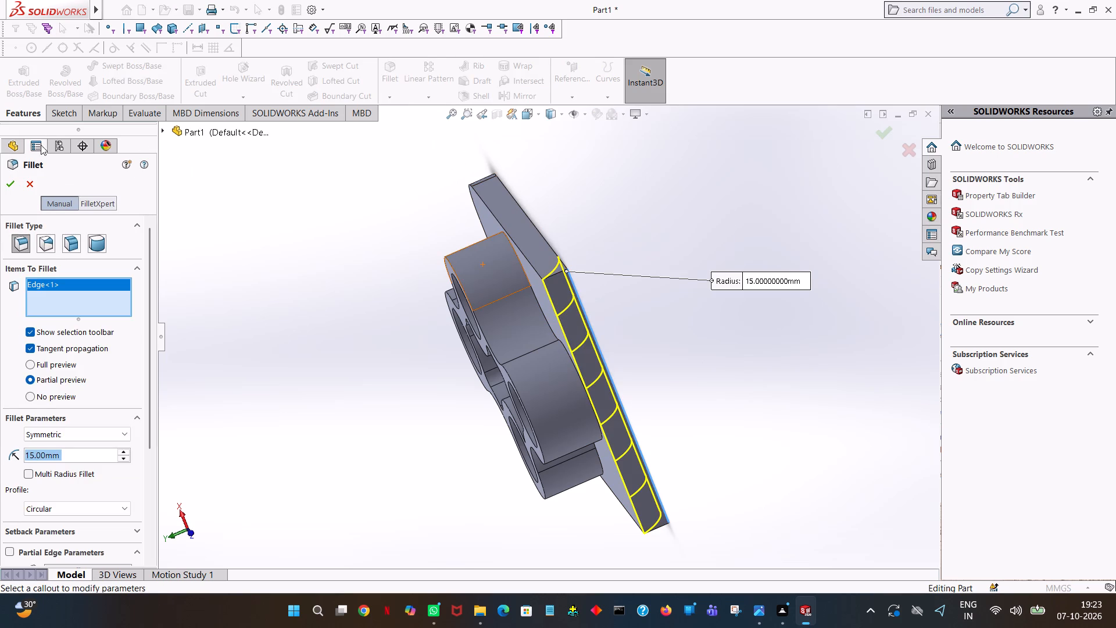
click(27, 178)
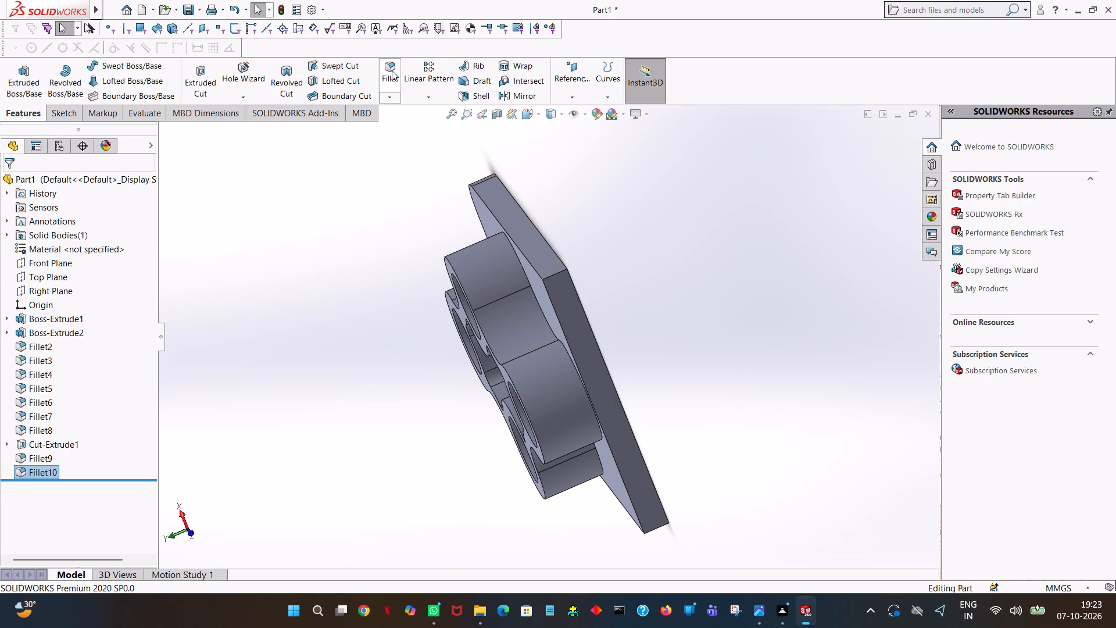
Fillet the vertical edge at the base plate's bottom-right corner in plan with a 15 mm radius.
click(392, 70)
click(553, 274)
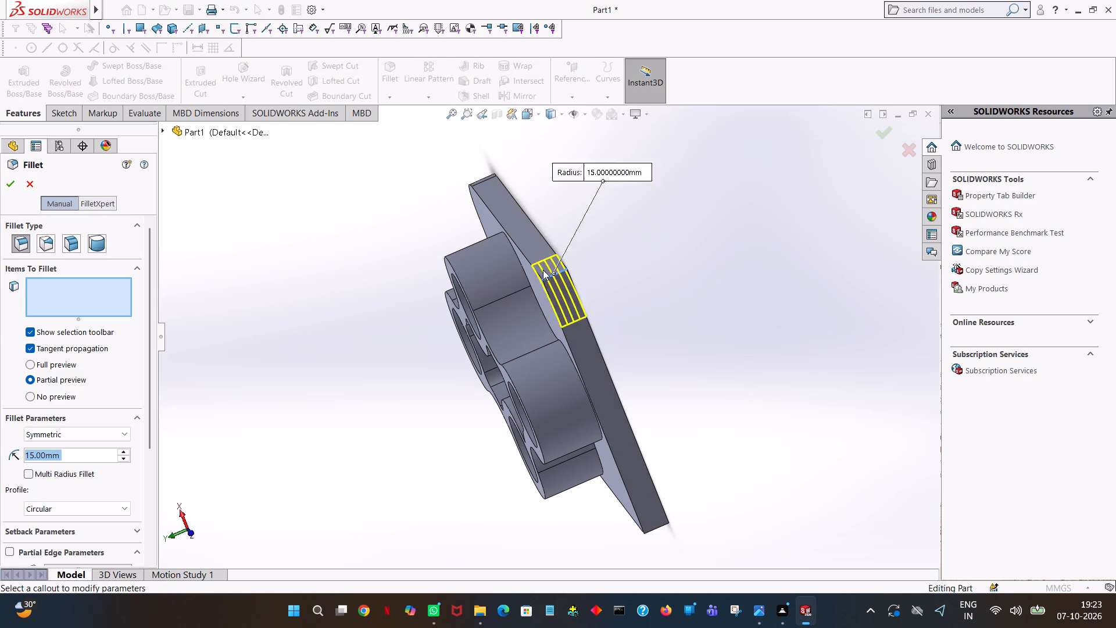
click(14, 177)
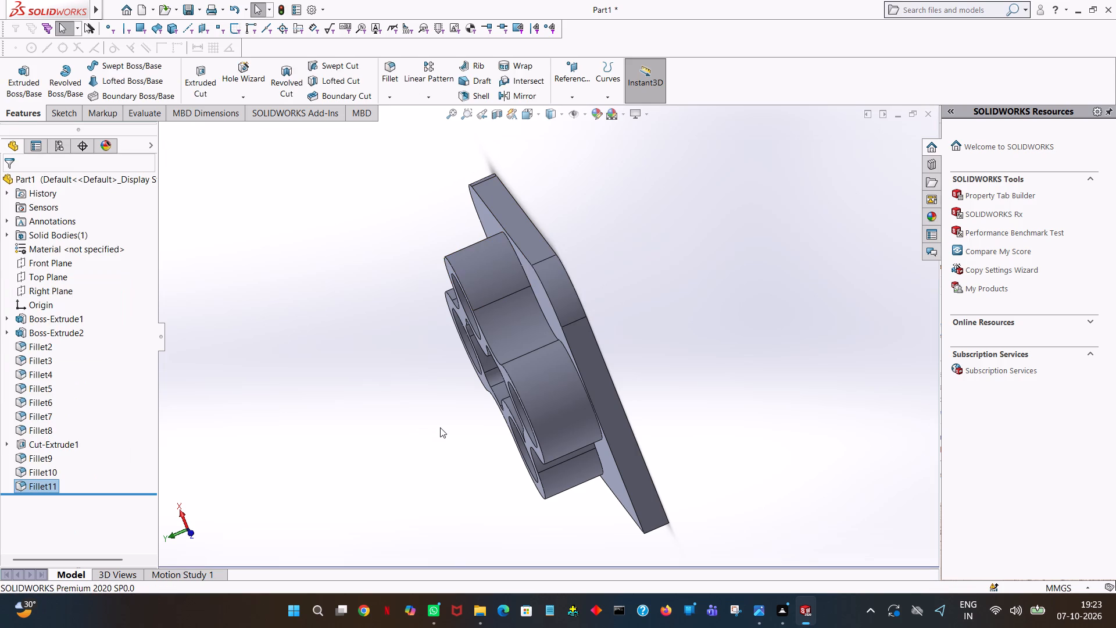
click(440, 427)
Fillet the remaining vertical edge at the base plate's bottom-left corner in plan with a 15 mm radius.
middle_drag(450, 424, 502, 274)
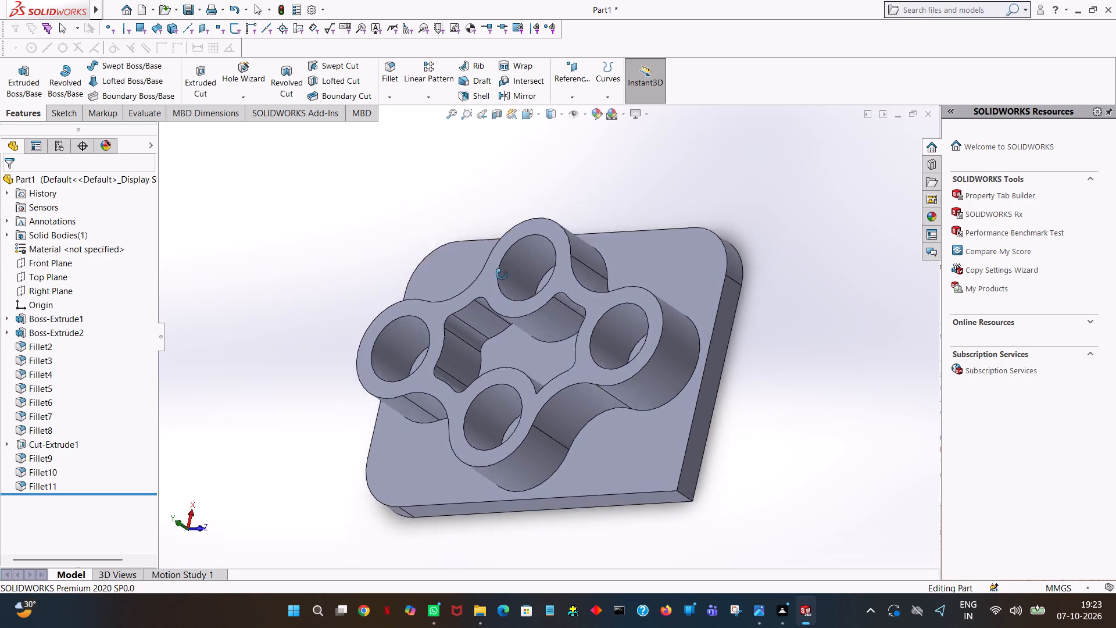
middle_drag(502, 274, 500, 215)
click(393, 75)
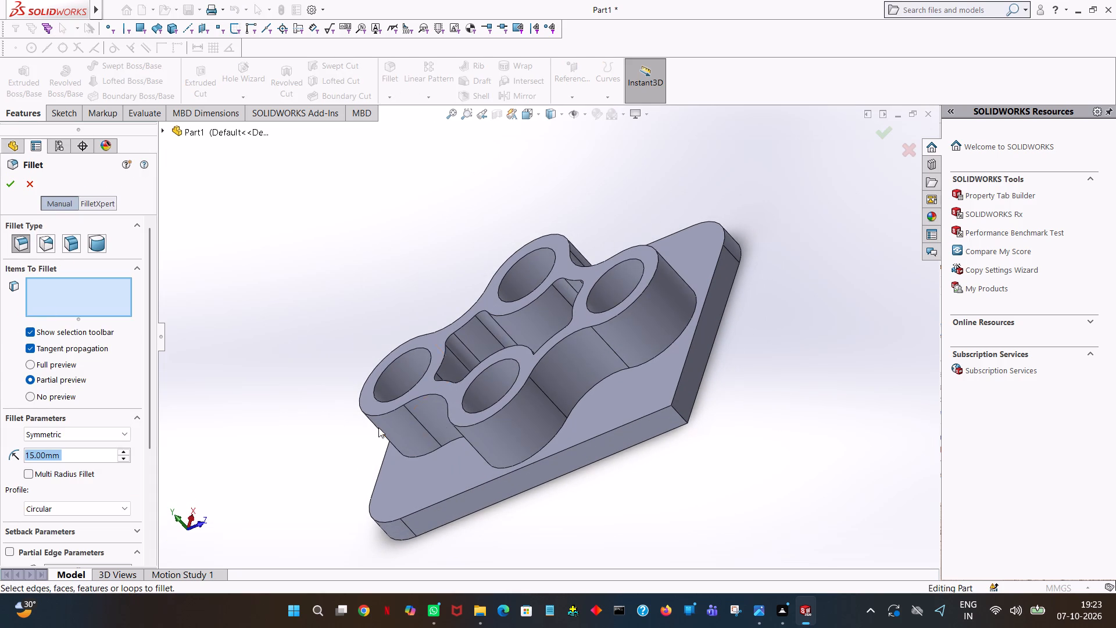
click(679, 414)
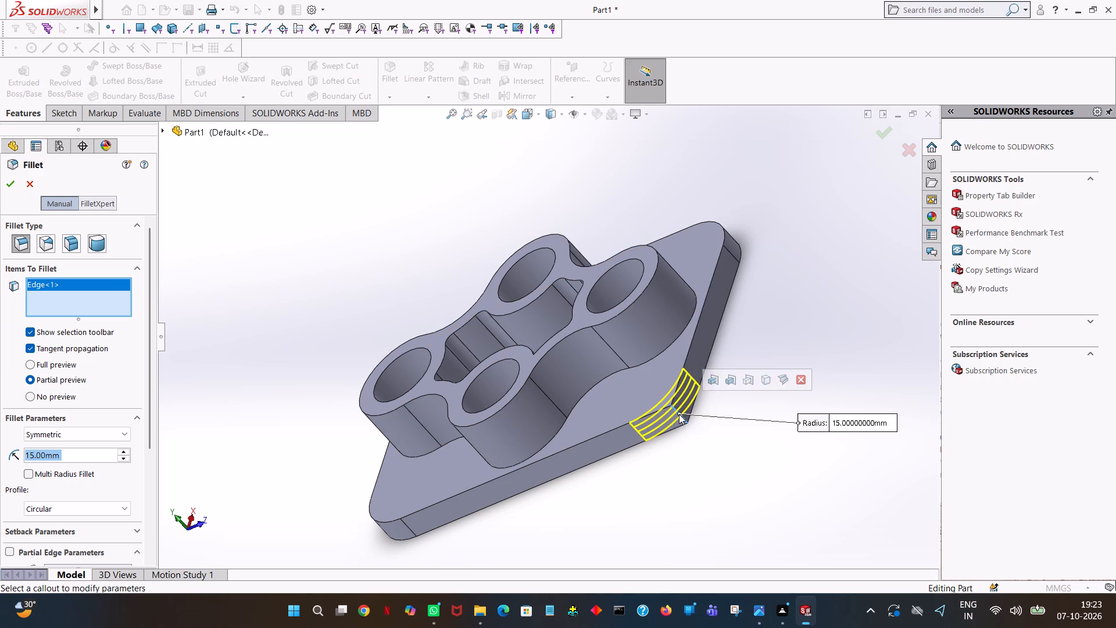
click(15, 184)
click(371, 243)
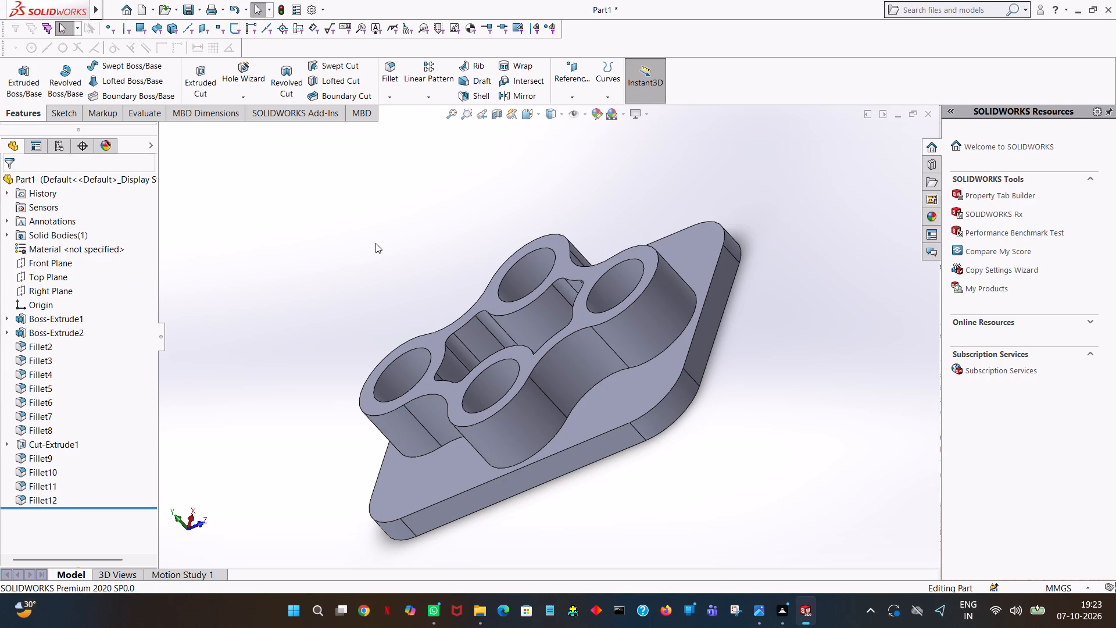
Start an Extruded Cut sketch on the base's upper face with a 5 mm radius circle concentric with the top-left rounded corner.
middle_drag(376, 243, 424, 353)
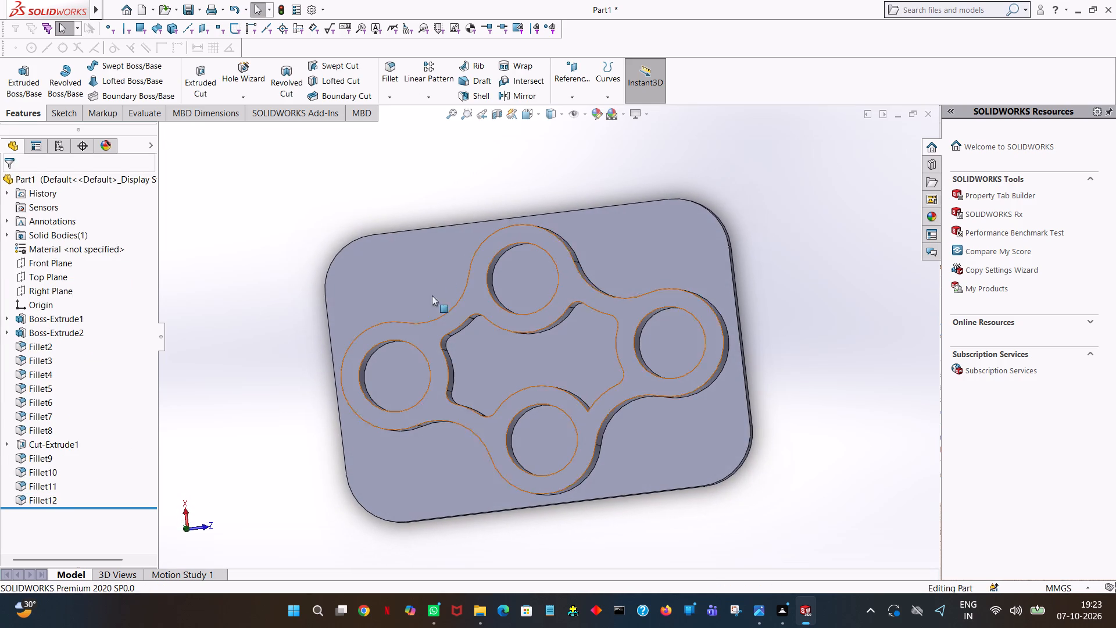
click(205, 85)
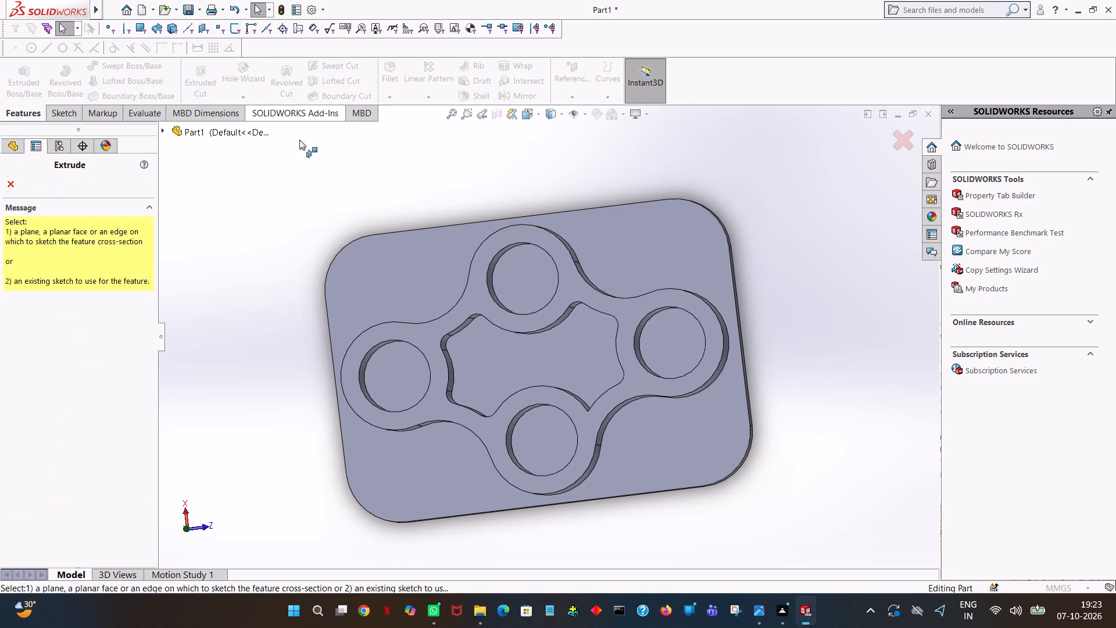
click(367, 280)
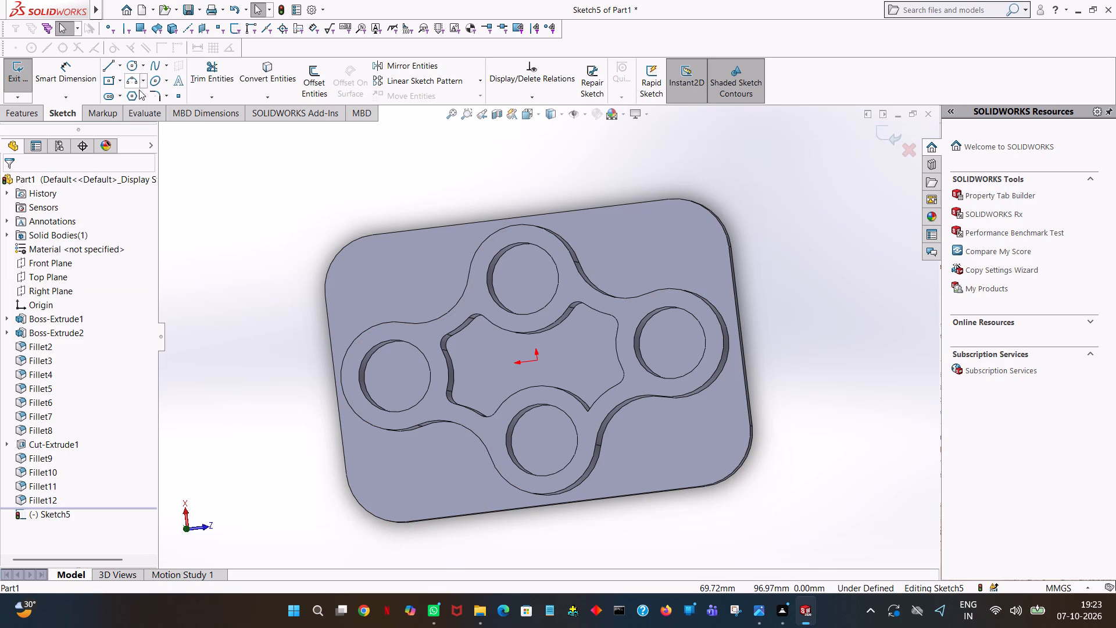
key(space)
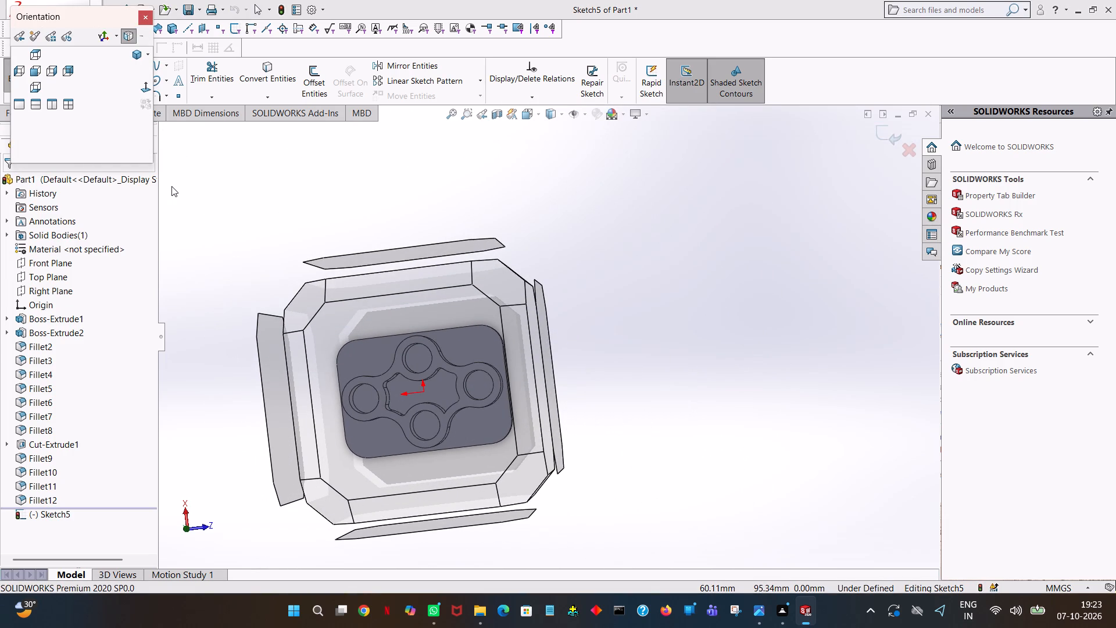
click(142, 87)
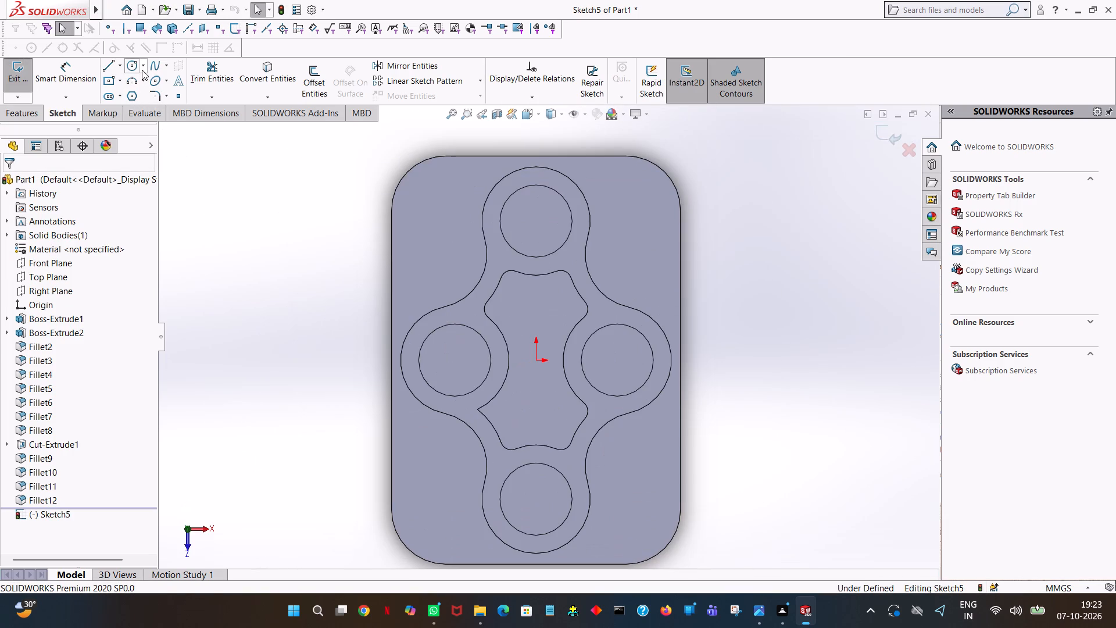
click(134, 63)
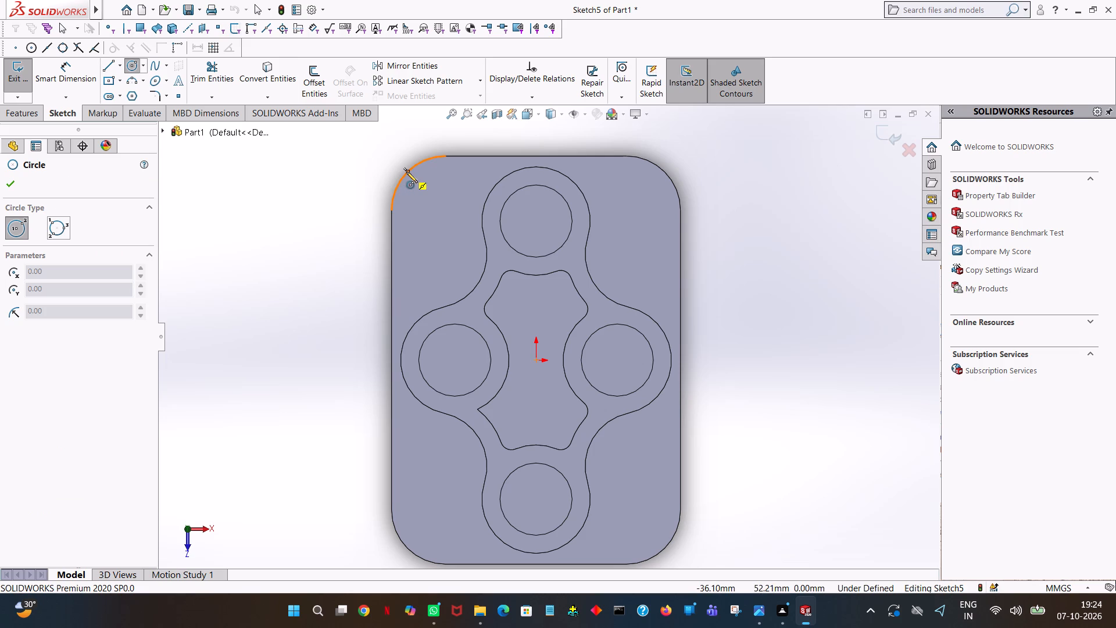
click(443, 210)
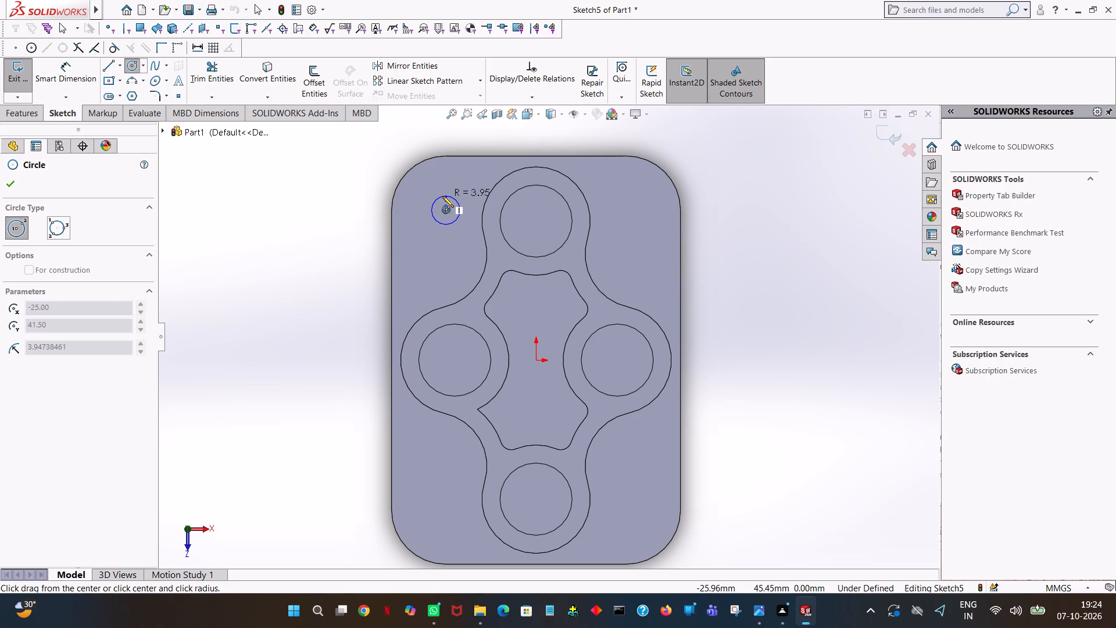
click(442, 196)
key(5)
key(Return)
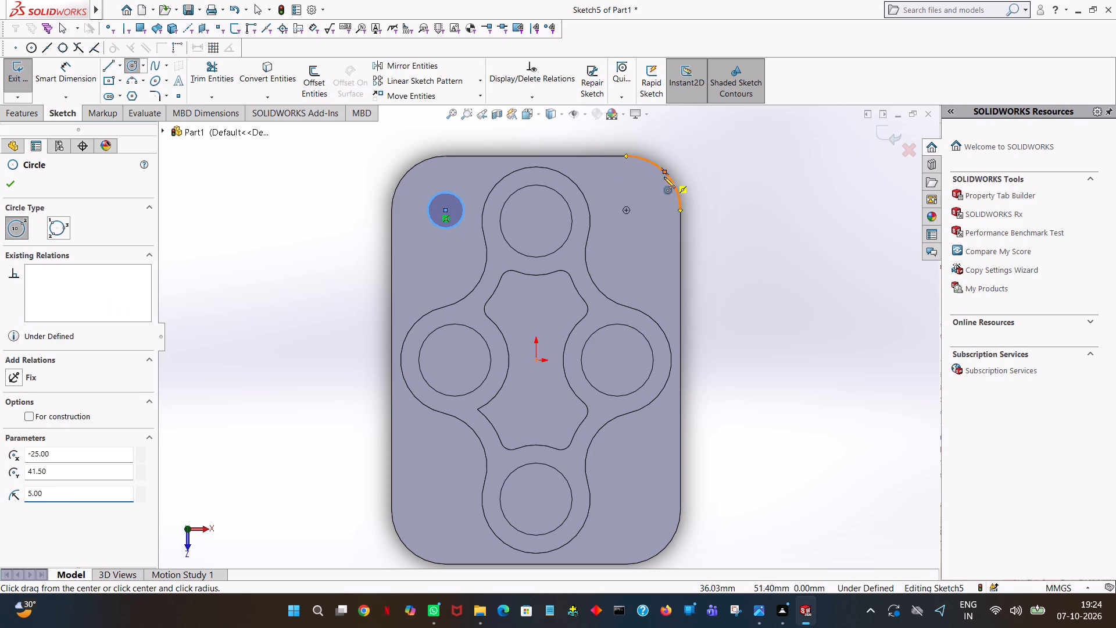
Sketch a 5 mm radius circle concentric with the top-right rounded corner of the base.
click(627, 208)
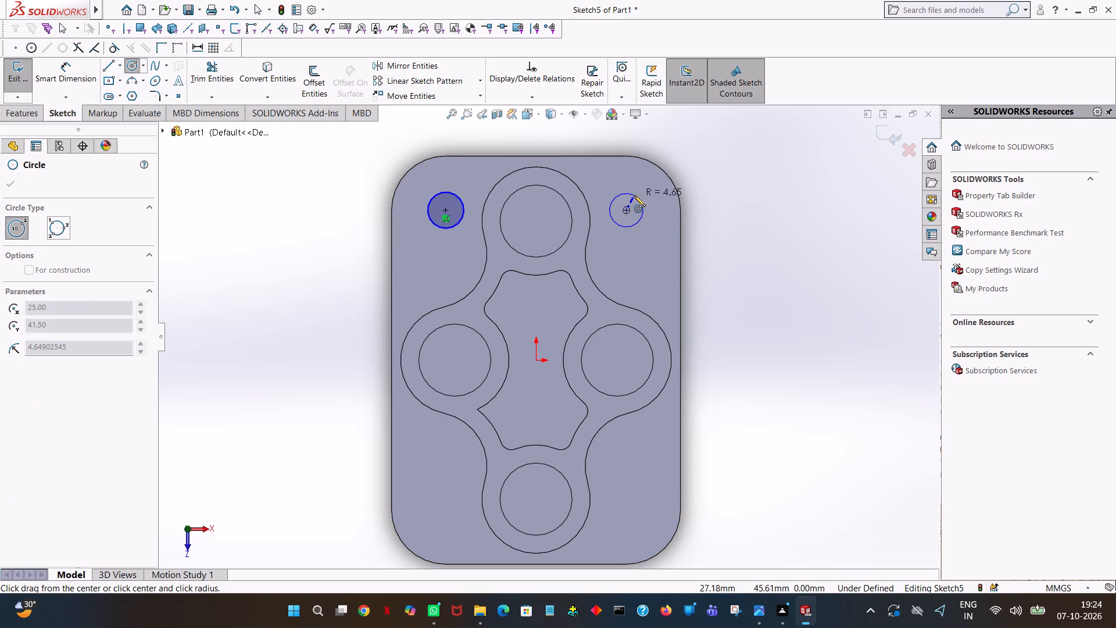
click(638, 190)
key(5)
key(Return)
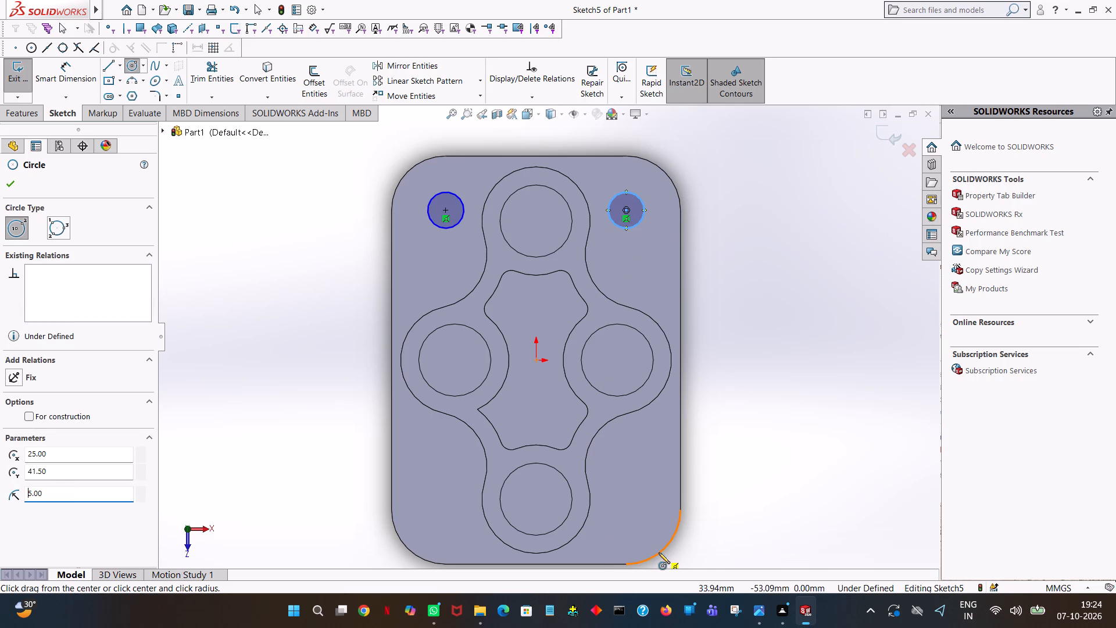
Sketch a 5 mm radius circle concentric with the base plate's bottom-right rounded corner in plan.
click(625, 509)
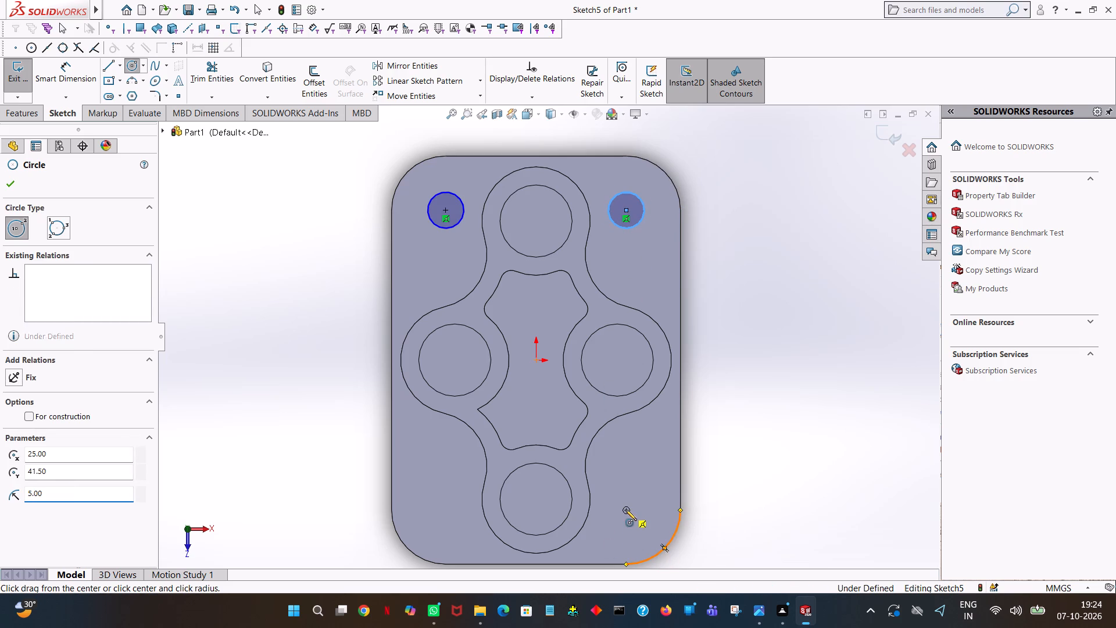
click(644, 487)
key(5)
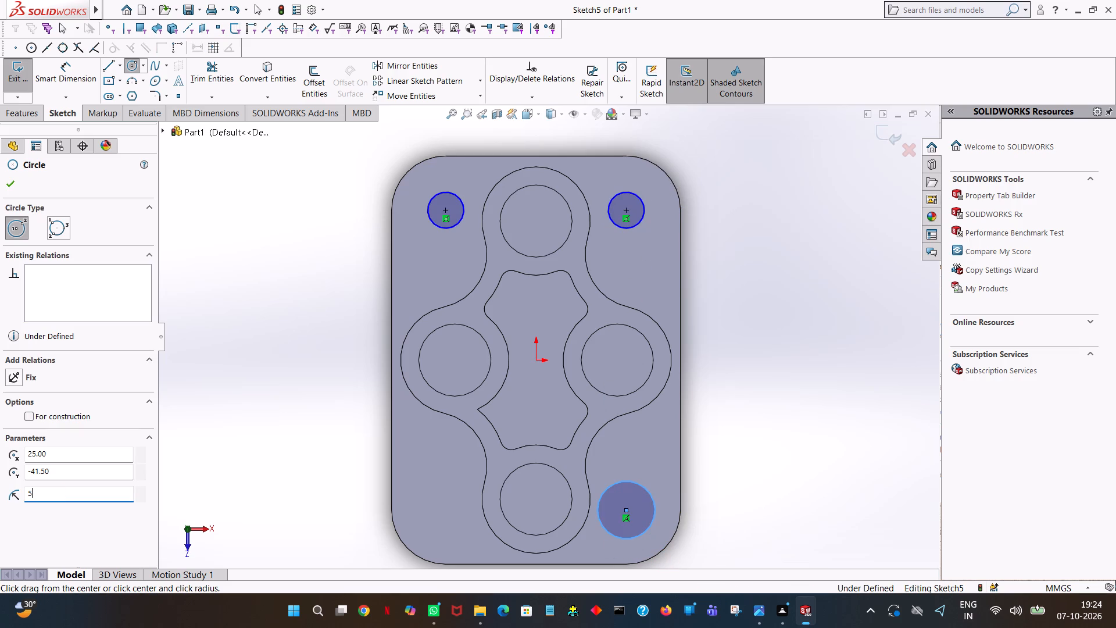
key(Return)
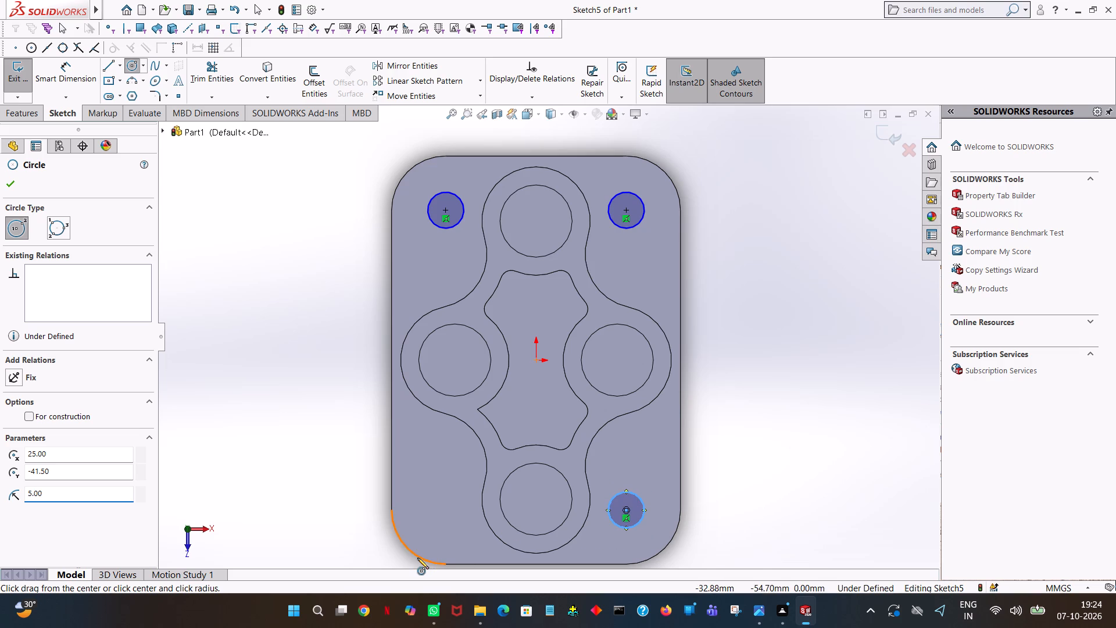
Sketch a 5 mm radius circle concentric with the base plate's bottom-left rounded corner in plan.
click(446, 509)
click(459, 493)
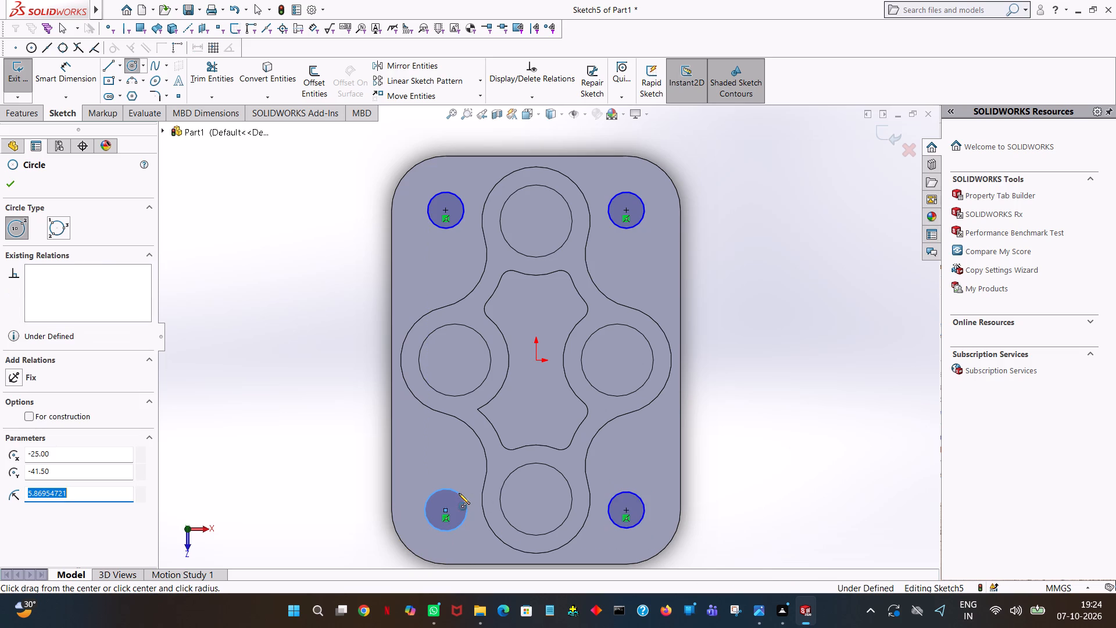
key(5)
key(Return)
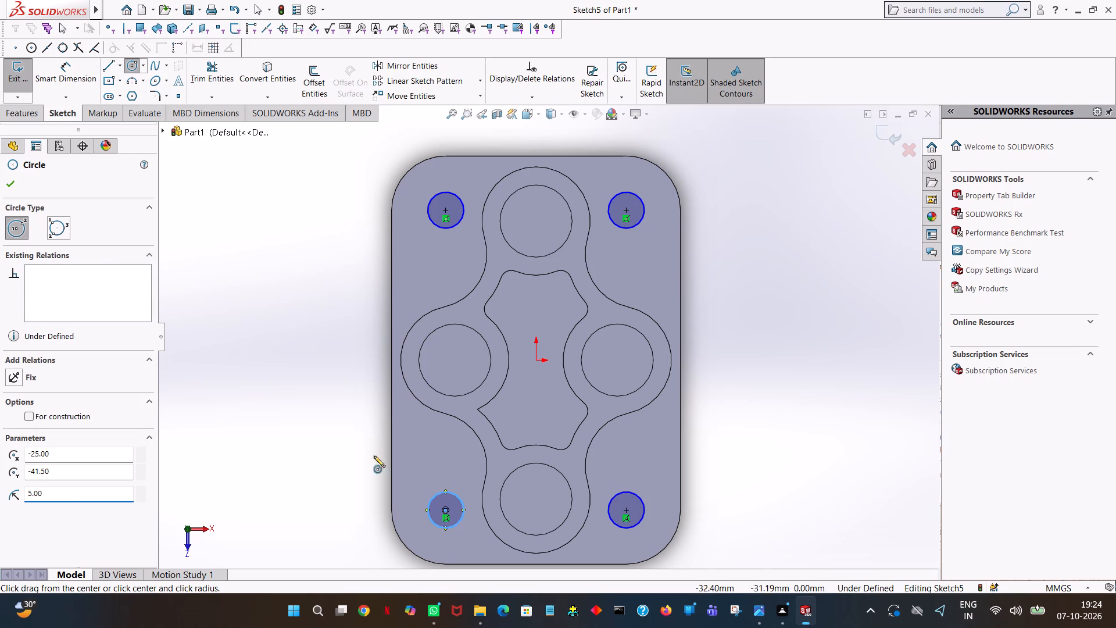
click(16, 185)
click(238, 184)
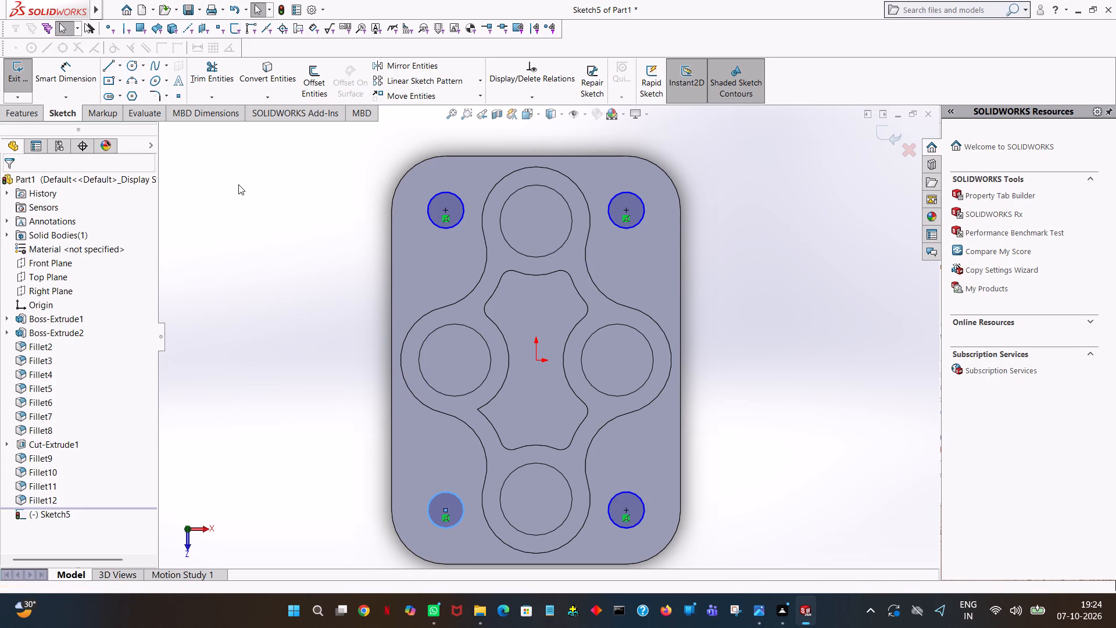
Extrude-cut the four corner circles down through the base plate with a Blind depth of 17.50 mm.
click(28, 112)
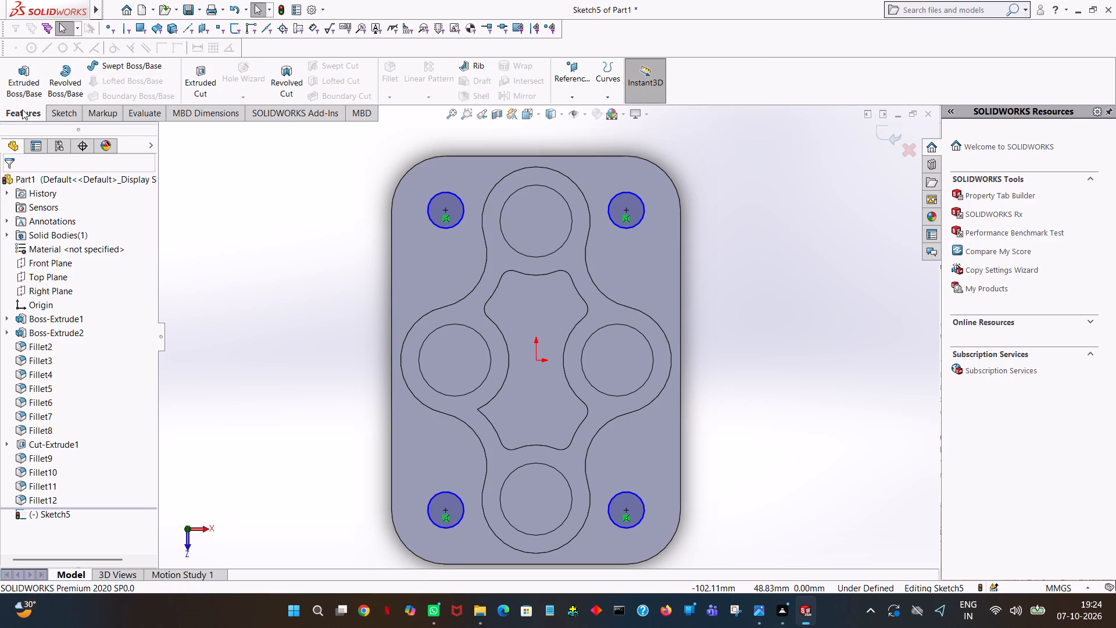
click(211, 81)
middle_drag(781, 349, 903, 327)
click(17, 183)
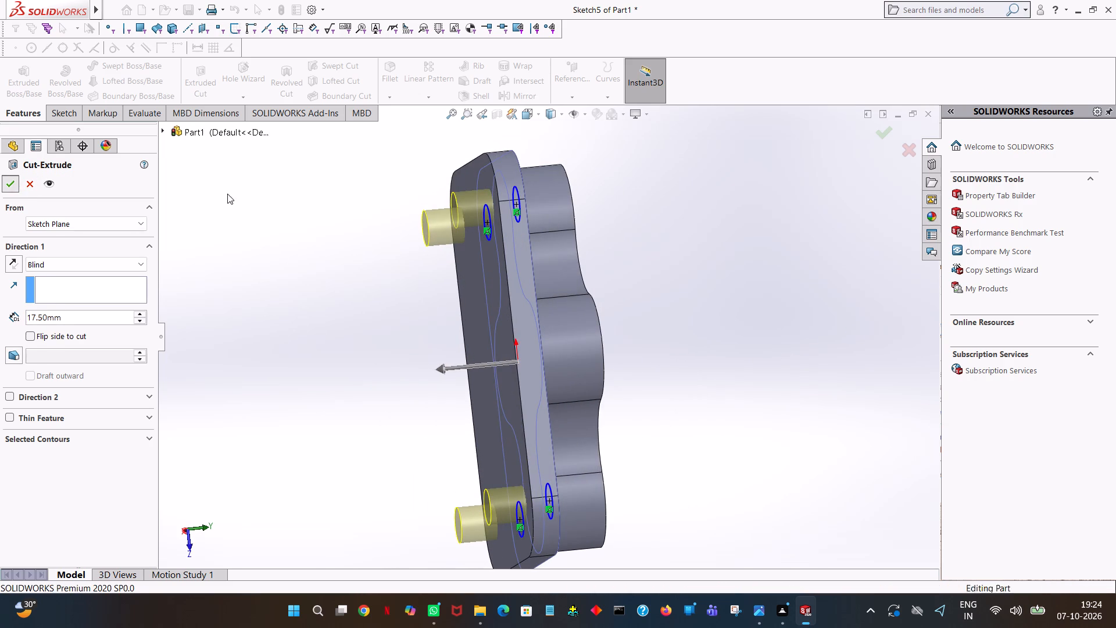
click(307, 283)
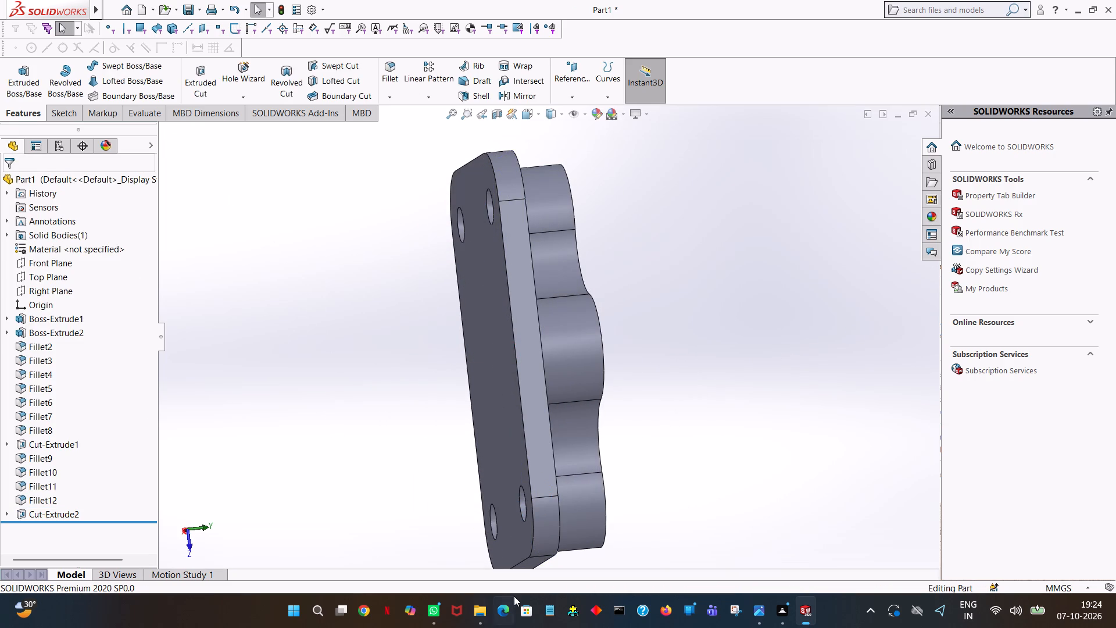
middle_drag(752, 343, 631, 275)
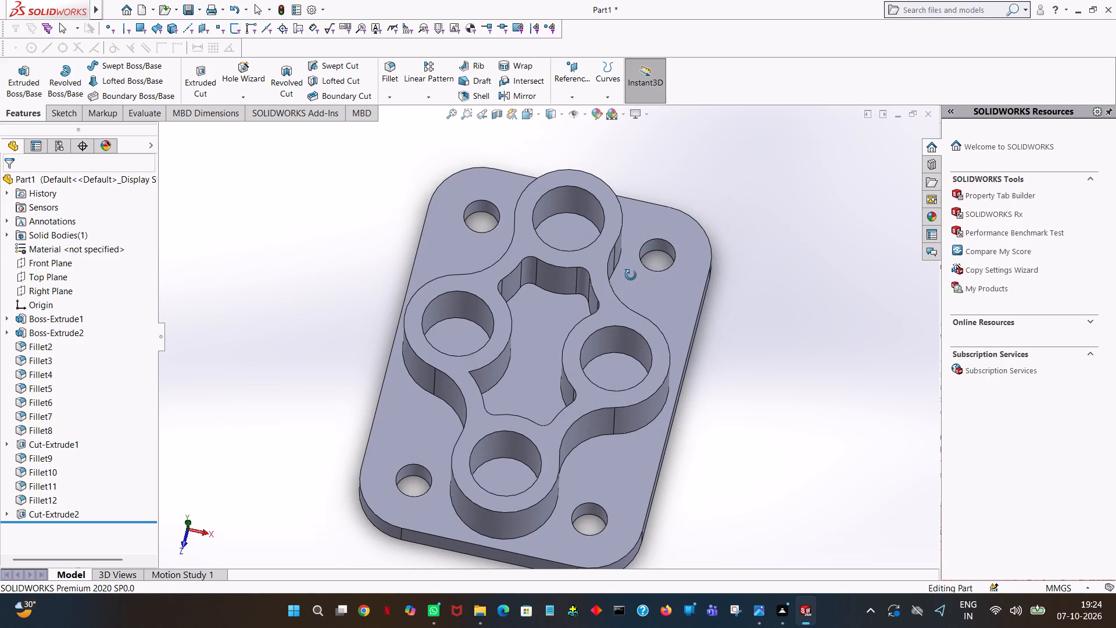
middle_drag(631, 275, 632, 274)
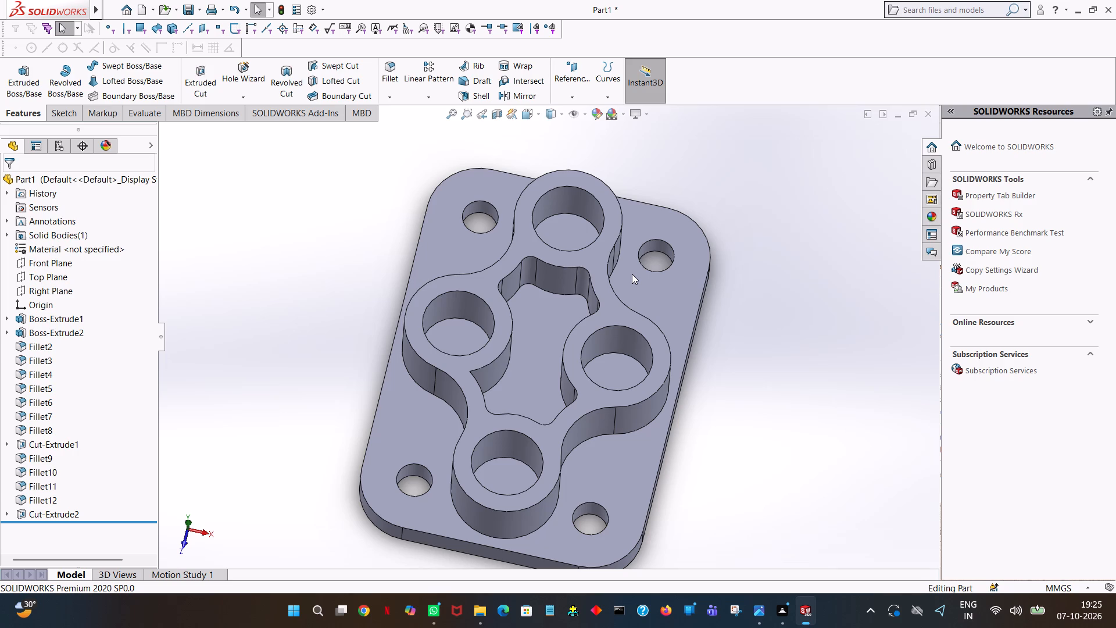
Apply a light pink colour to the base plate's upper face only.
right_click(663, 294)
click(768, 261)
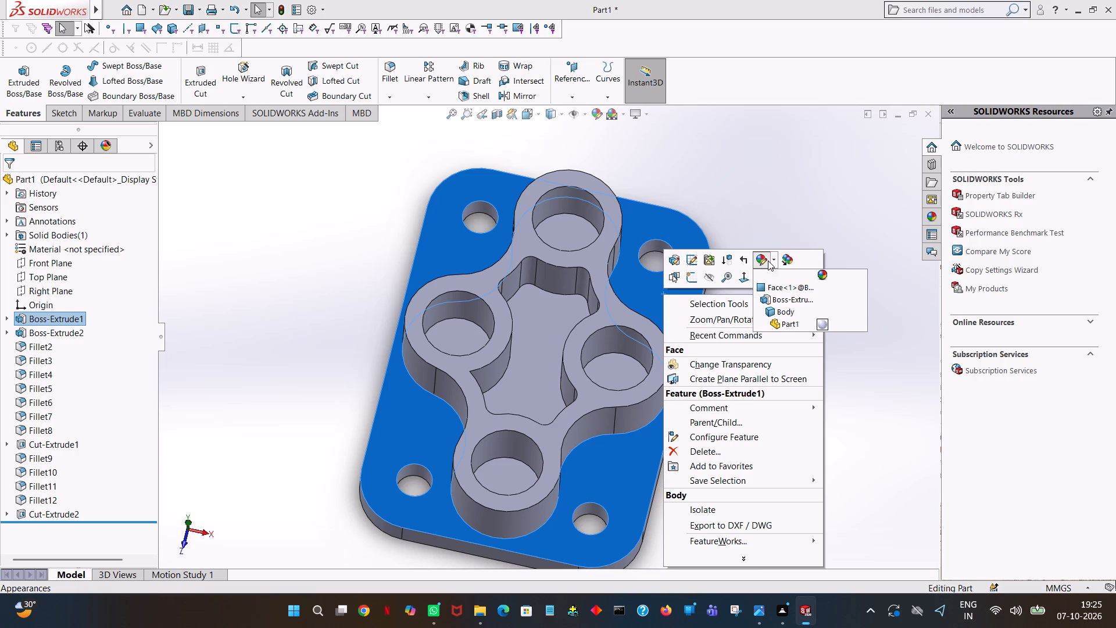
click(784, 287)
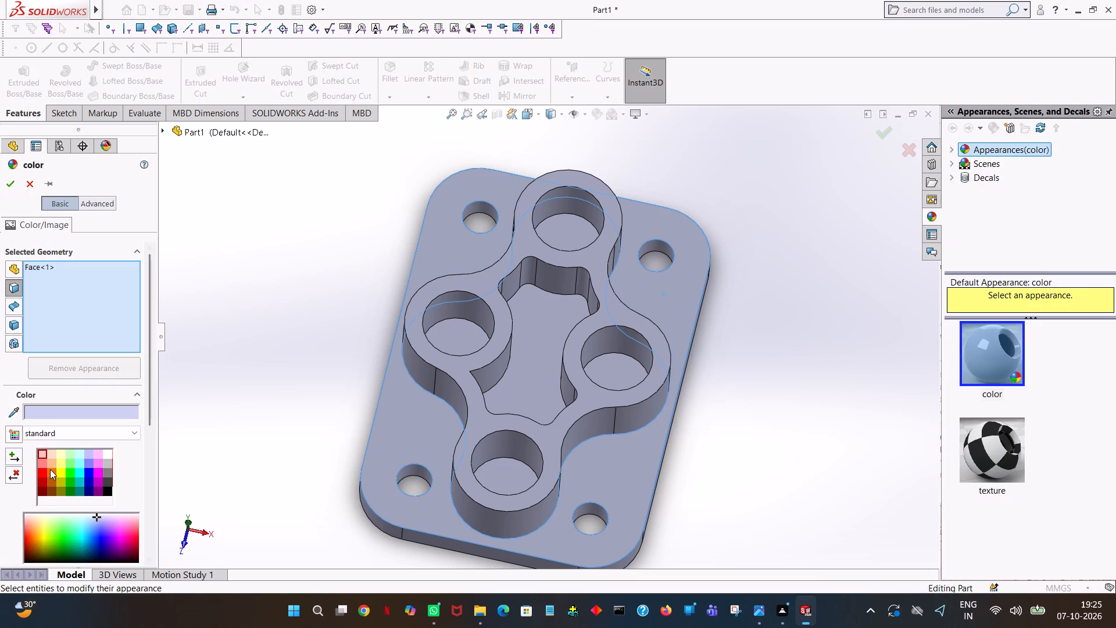
click(50, 469)
click(58, 468)
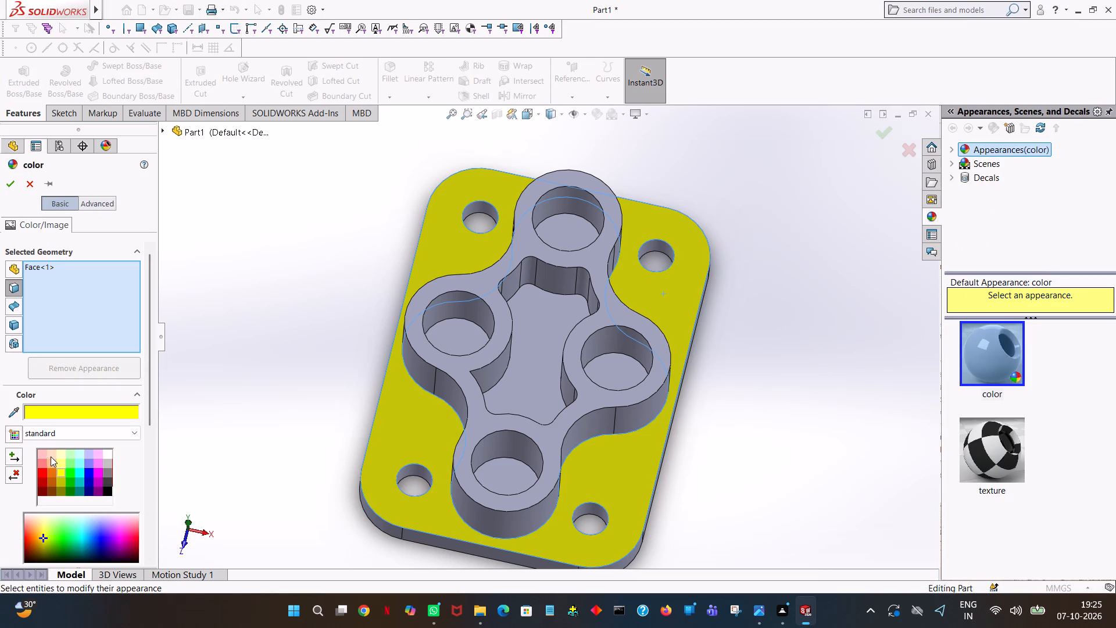
click(46, 452)
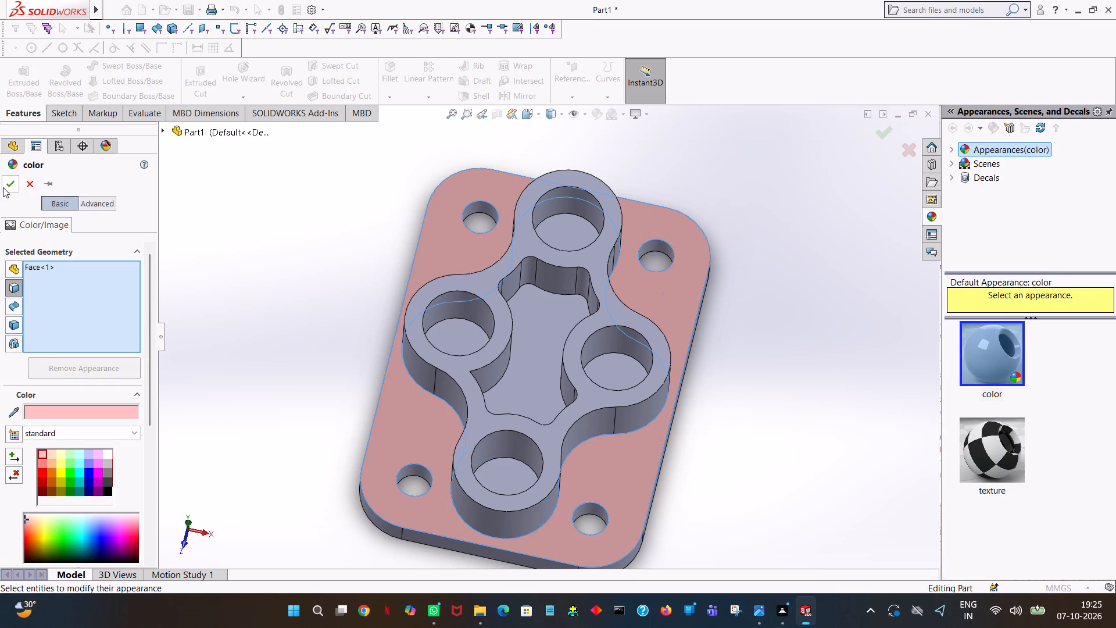
click(4, 186)
Apply a bright green colour to the top face of the raised four-port section.
middle_drag(685, 481, 688, 380)
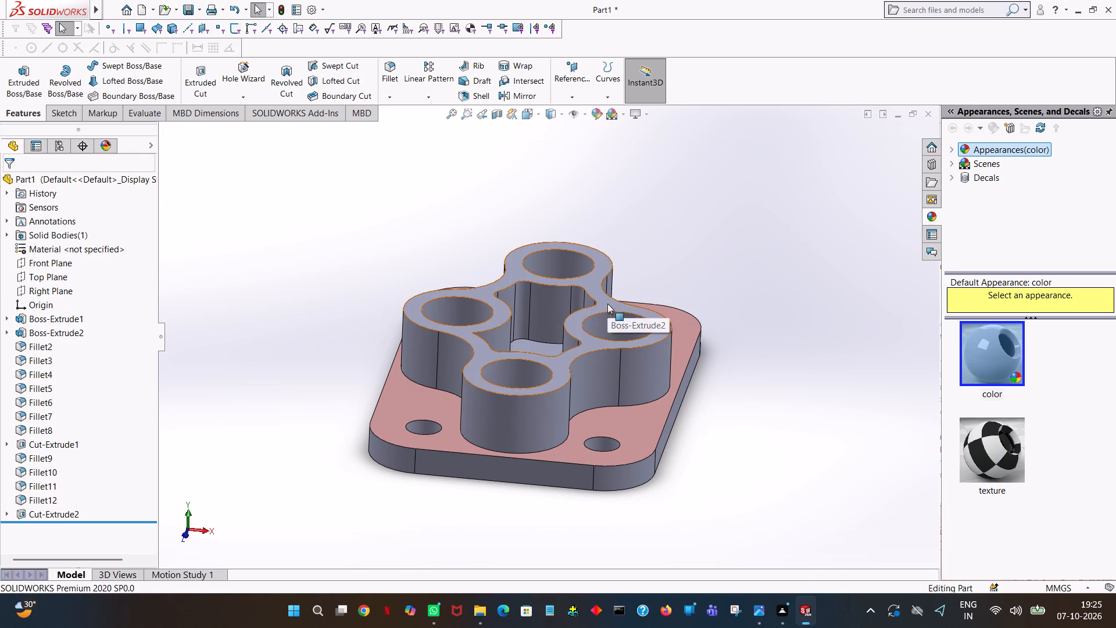
click(607, 304)
click(725, 254)
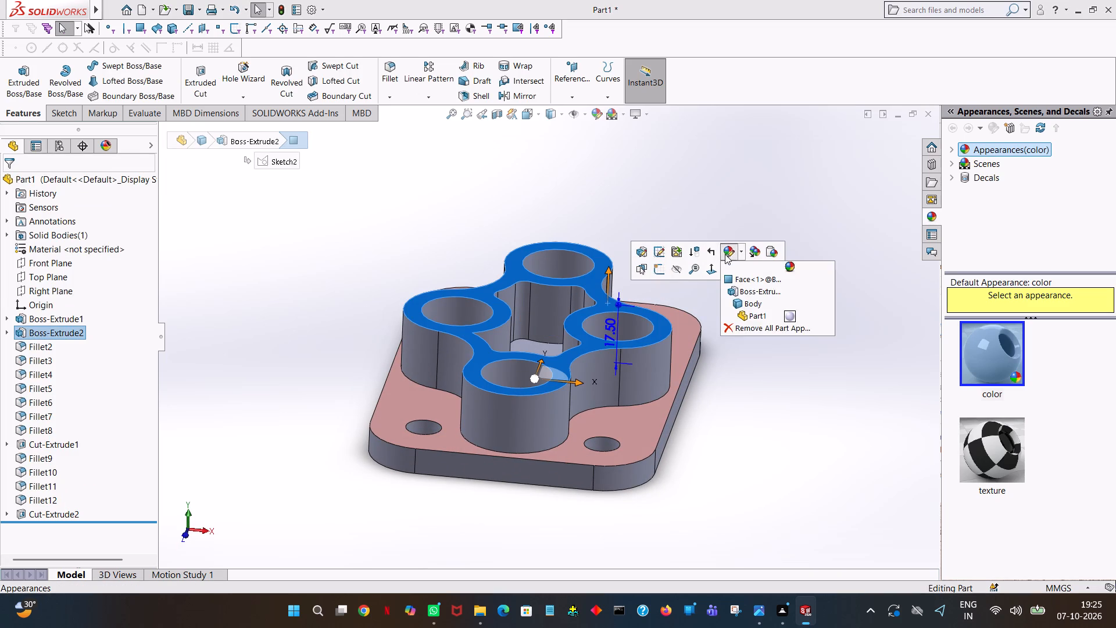
click(722, 250)
click(728, 276)
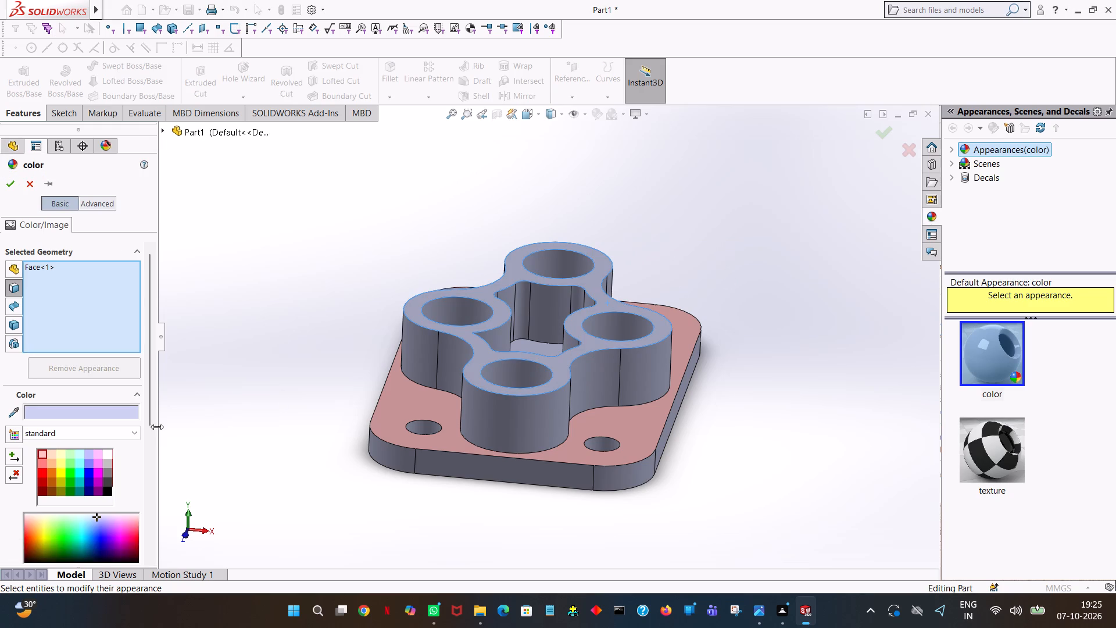
click(73, 471)
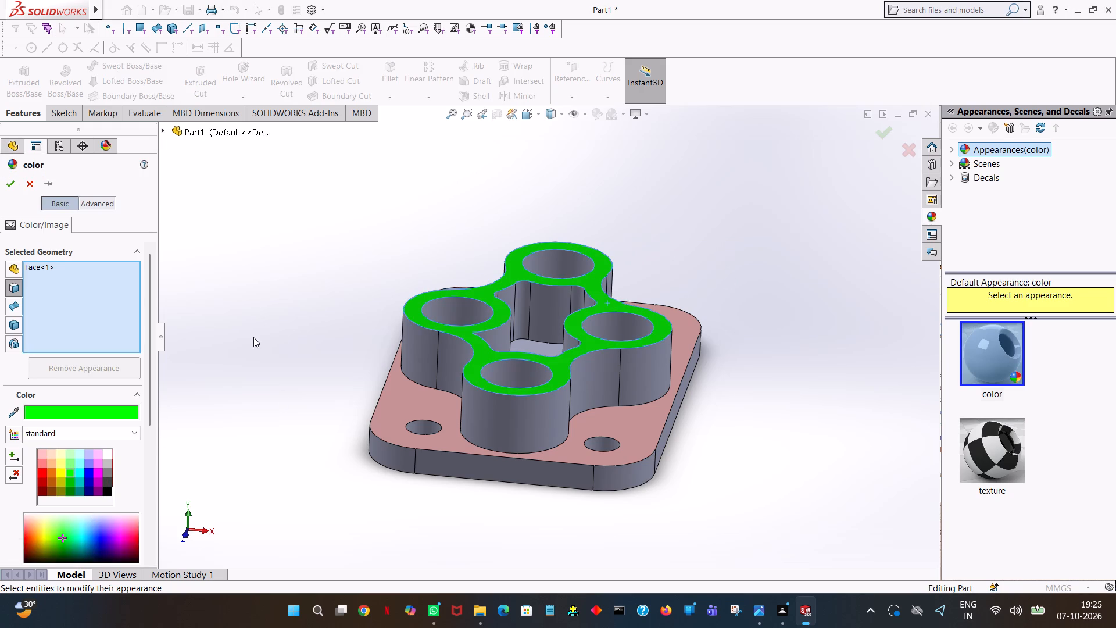
click(10, 186)
click(499, 205)
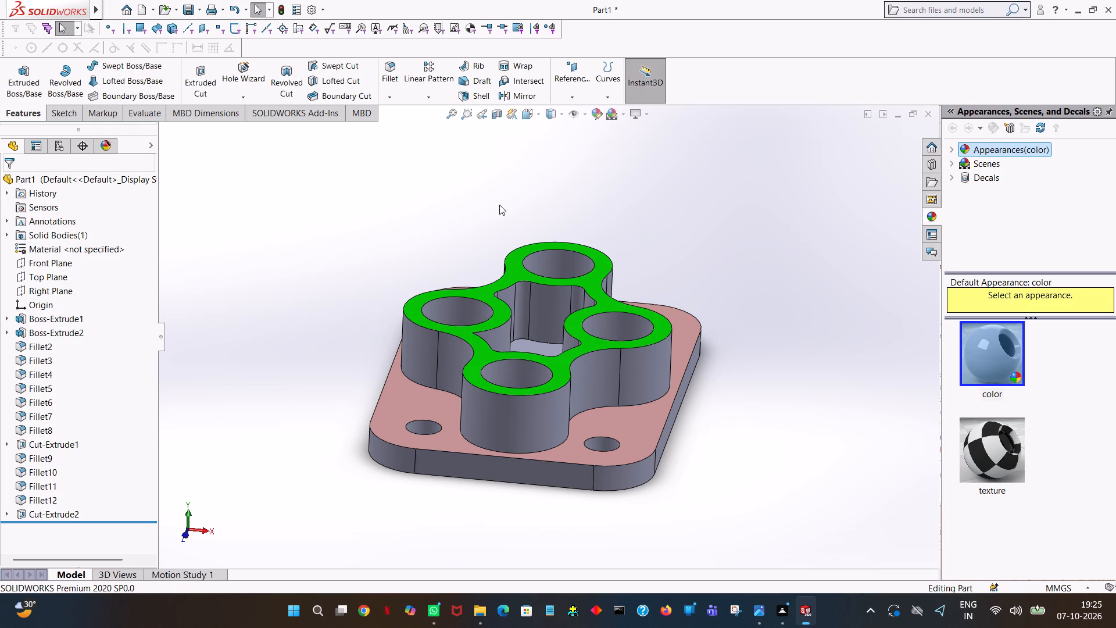
Set the floor face of the central pocket to a light magenta colour.
middle_drag(499, 205, 504, 315)
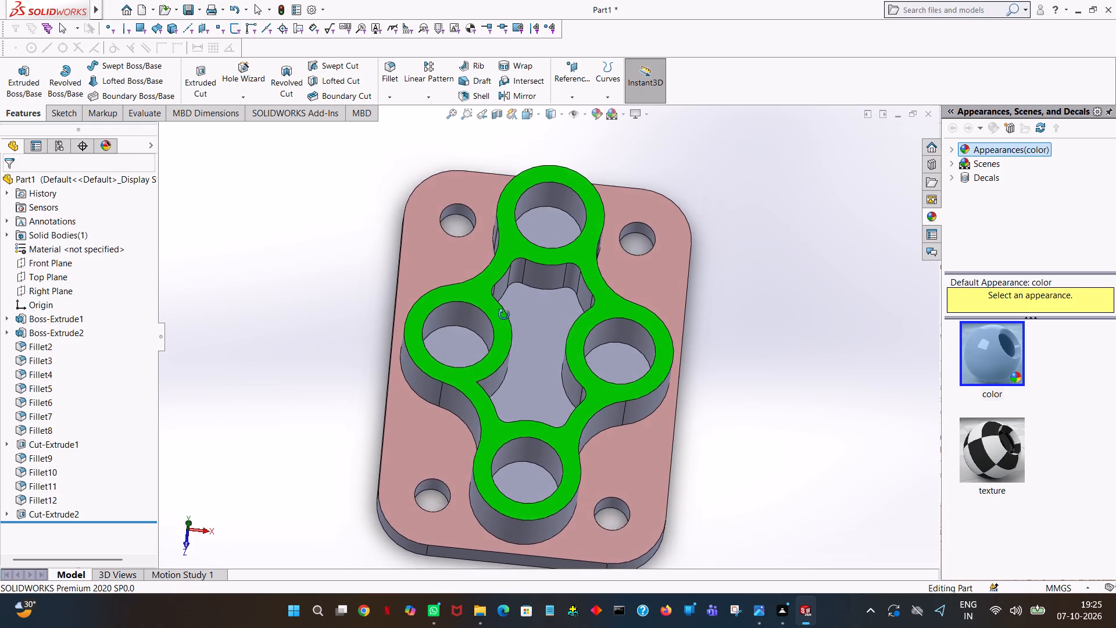
middle_drag(504, 315, 503, 346)
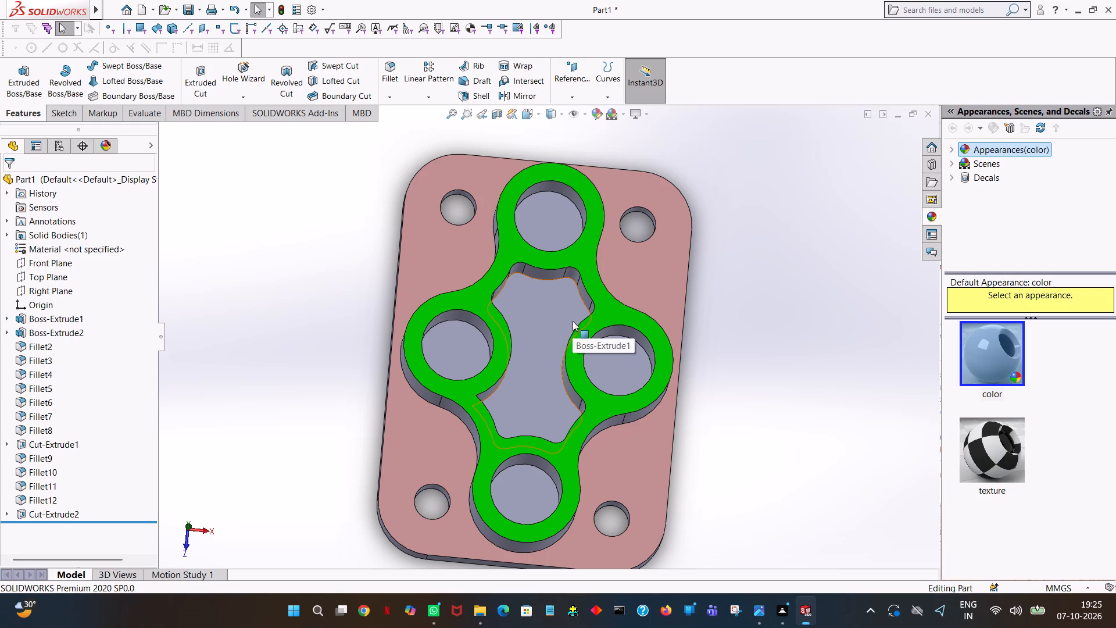
click(563, 336)
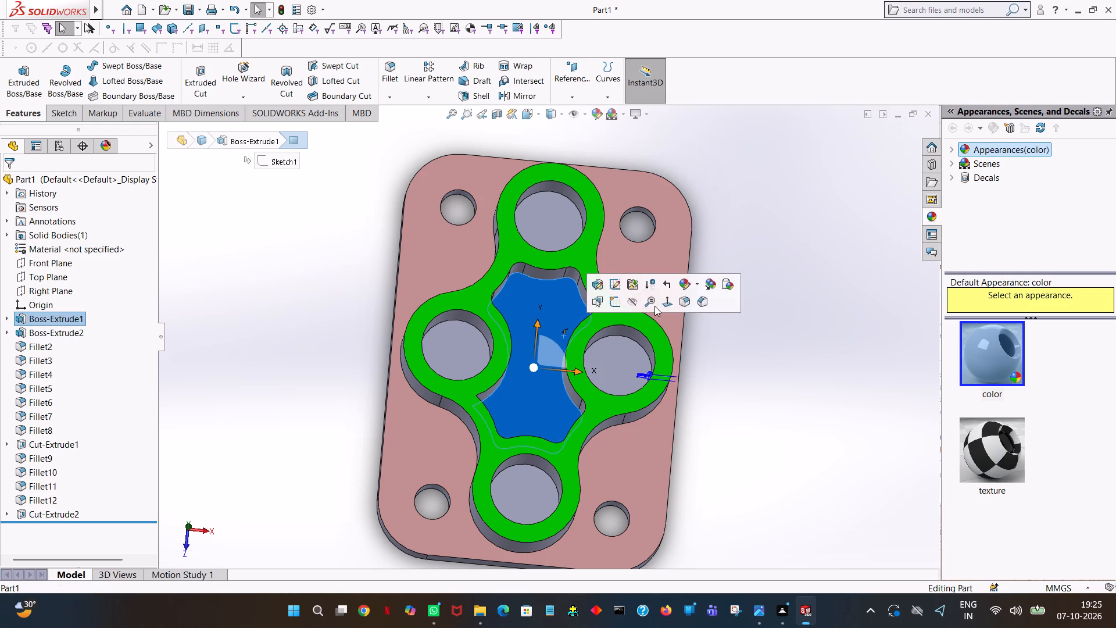
click(682, 283)
click(693, 307)
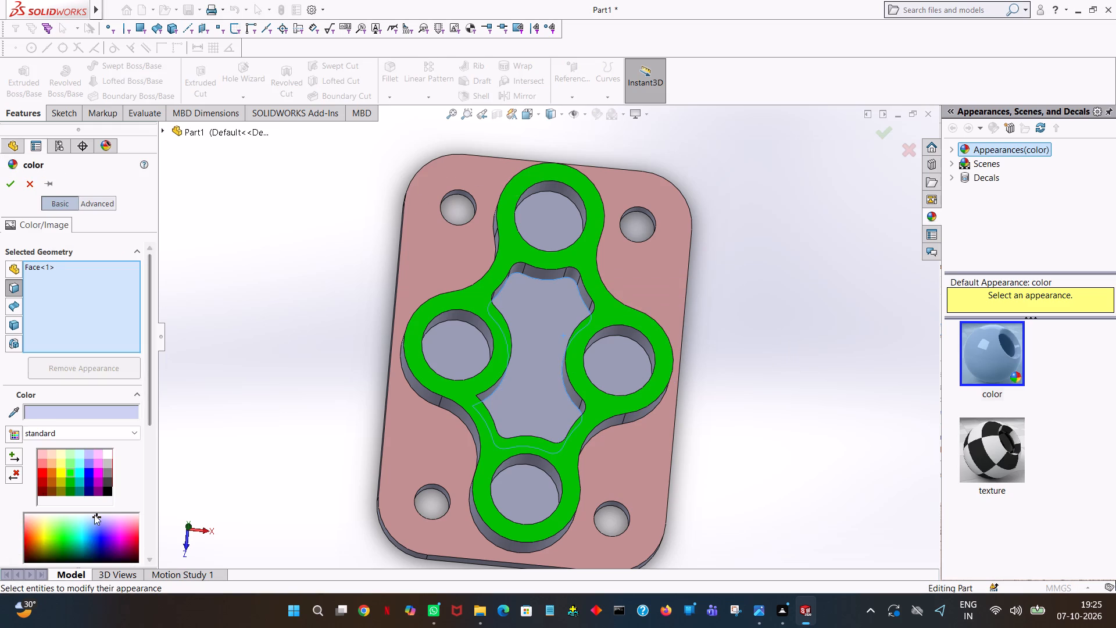
click(99, 467)
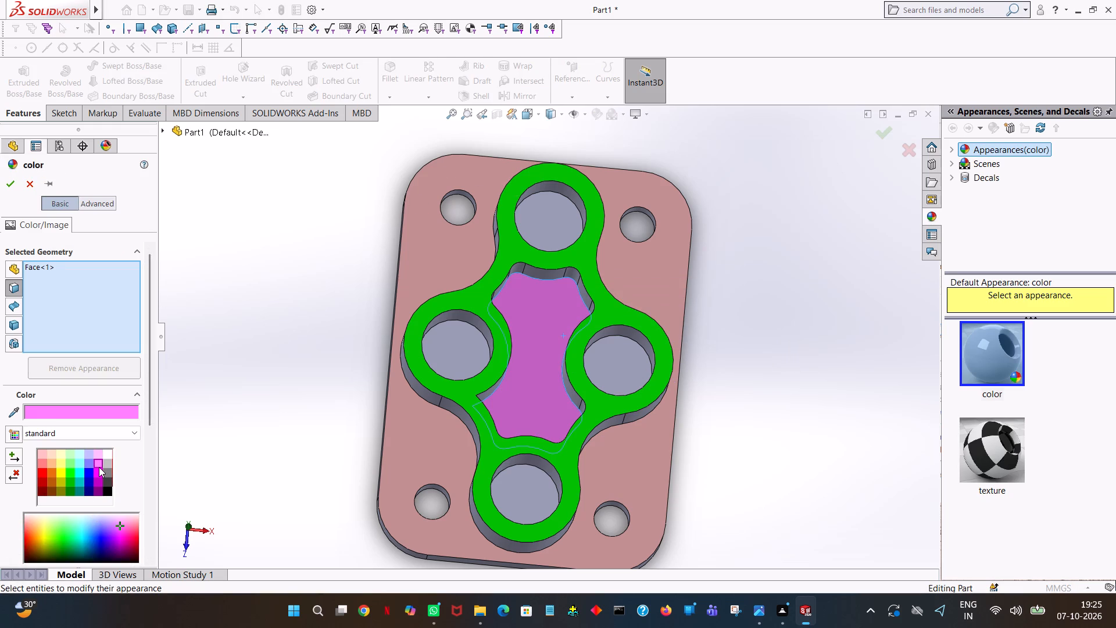
Add the inner walls of the four corner holes to the same light magenta colouring and apply it.
middle_drag(412, 465, 396, 347)
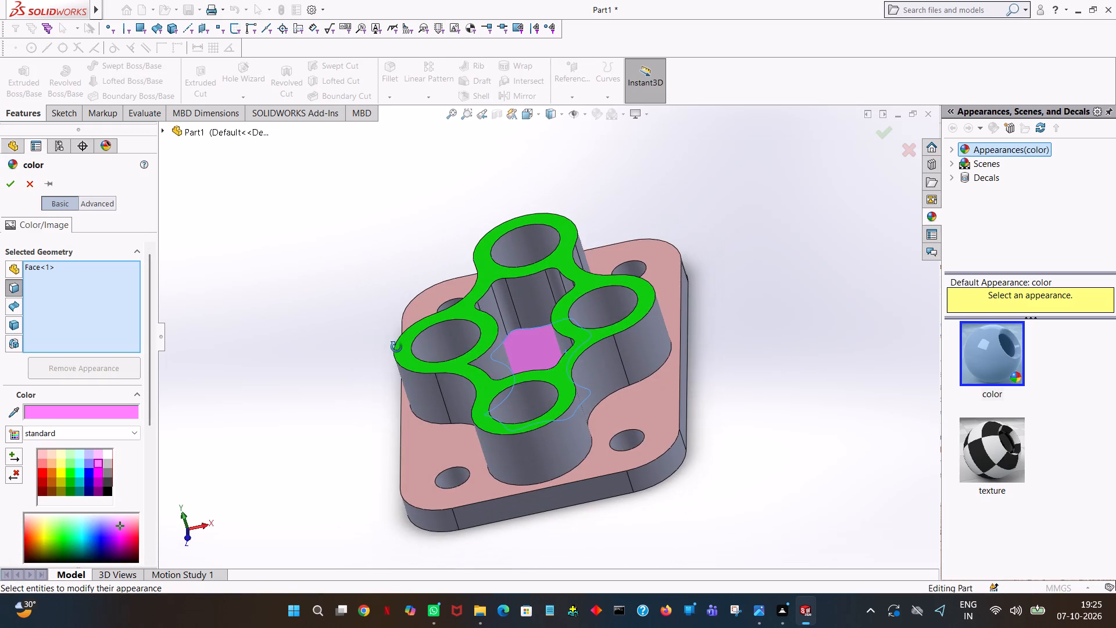
middle_drag(396, 347, 399, 351)
click(462, 484)
middle_drag(702, 487, 710, 515)
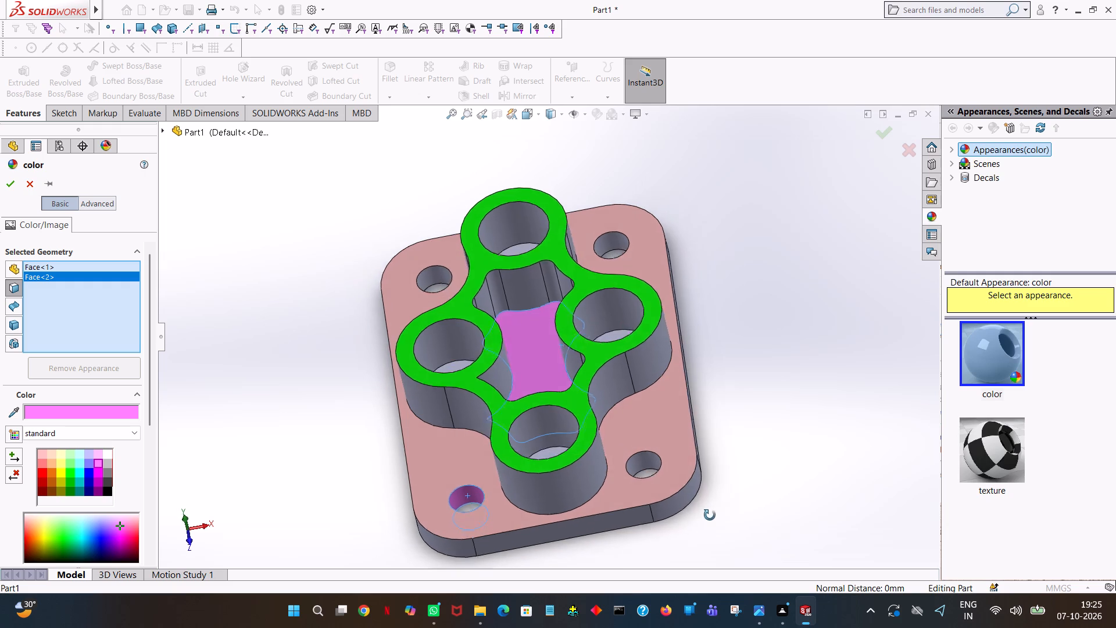
middle_drag(710, 515, 715, 537)
click(656, 466)
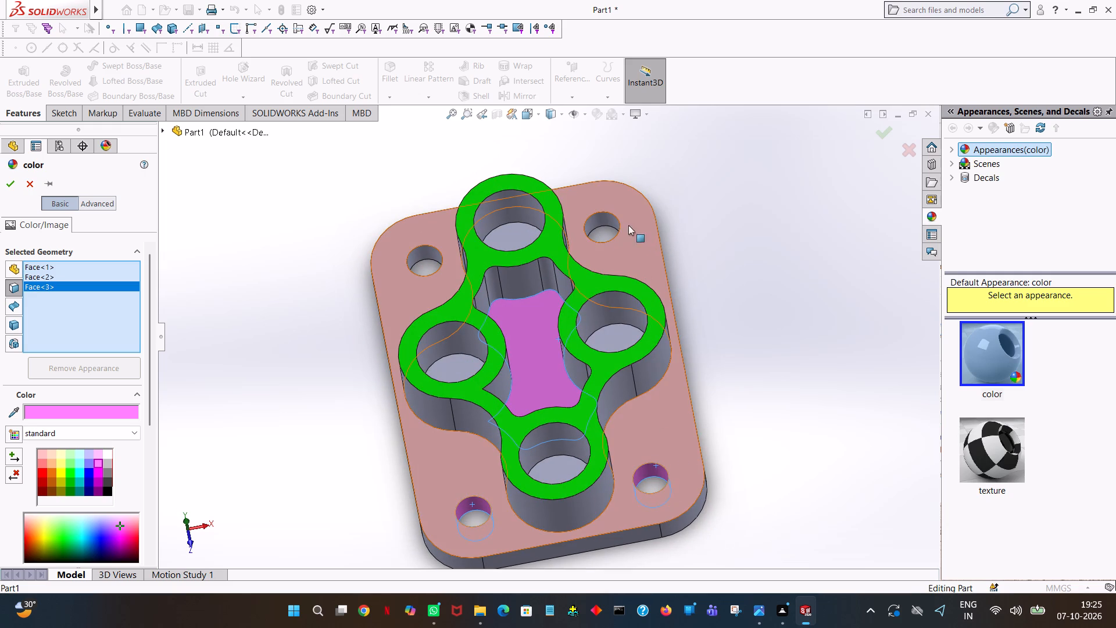
click(607, 216)
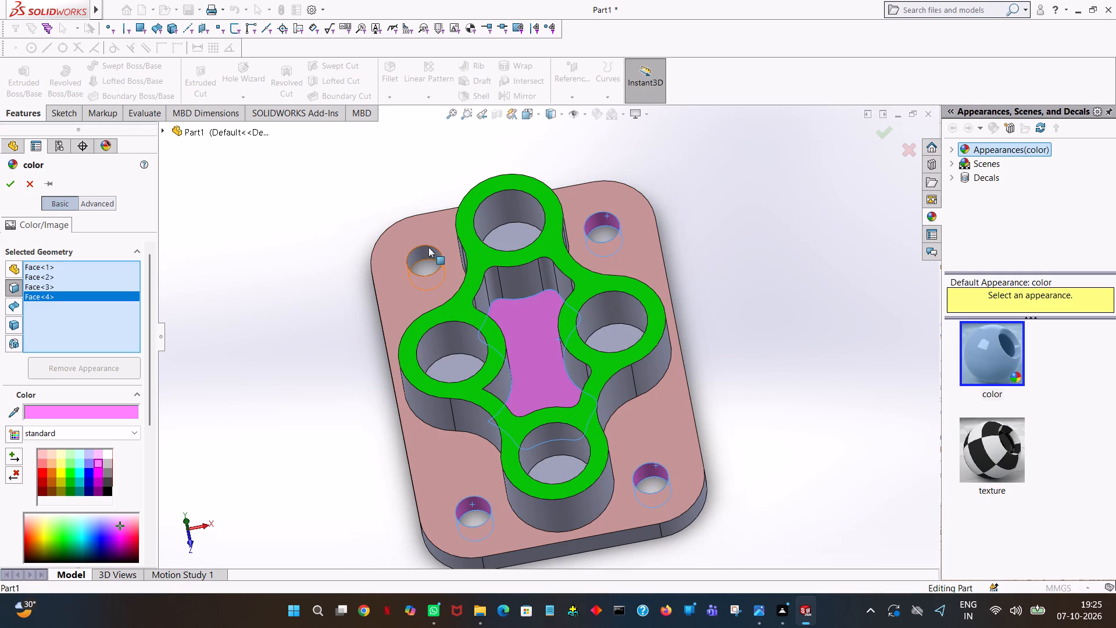
click(428, 247)
middle_drag(314, 210, 338, 347)
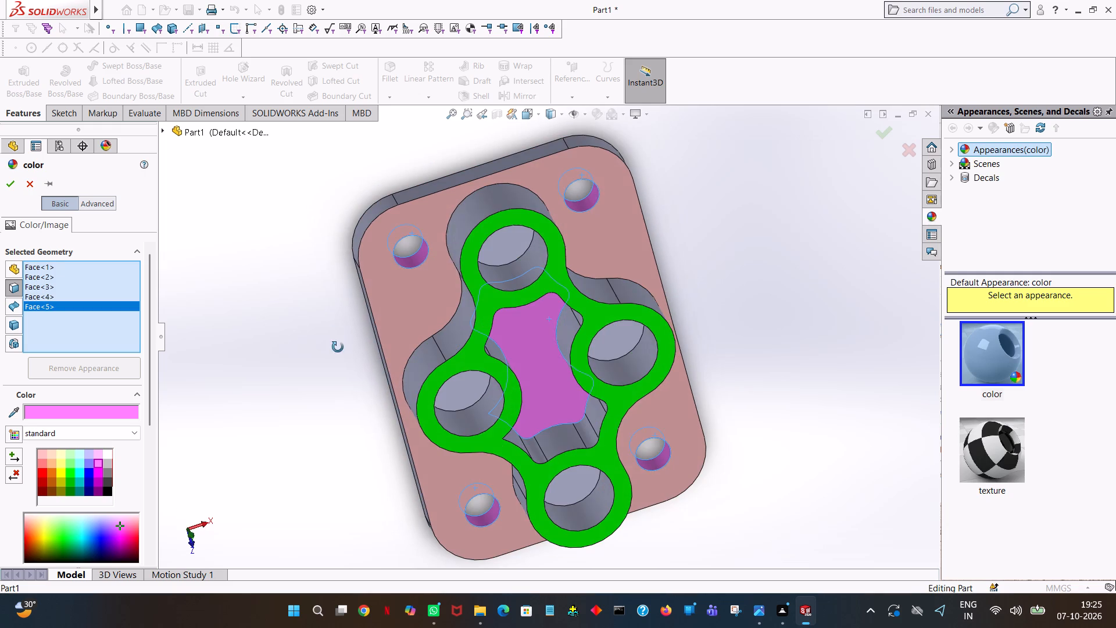
middle_drag(338, 347, 339, 347)
click(14, 184)
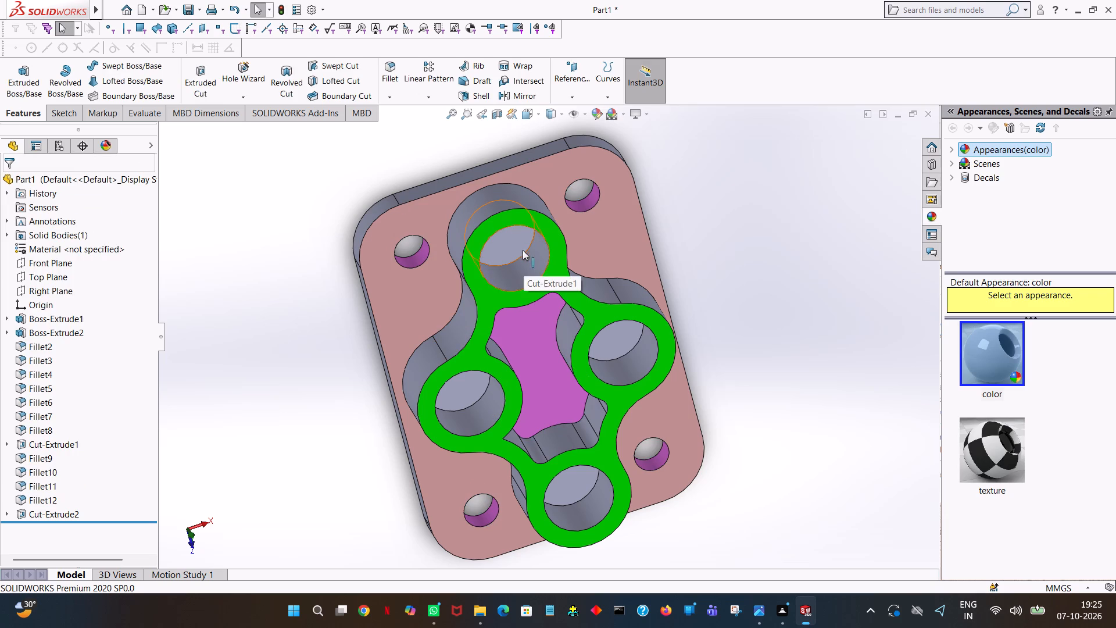
Apply a light cyan colour to the circular floor faces of all four 20 mm ports.
middle_drag(516, 240, 503, 184)
click(500, 211)
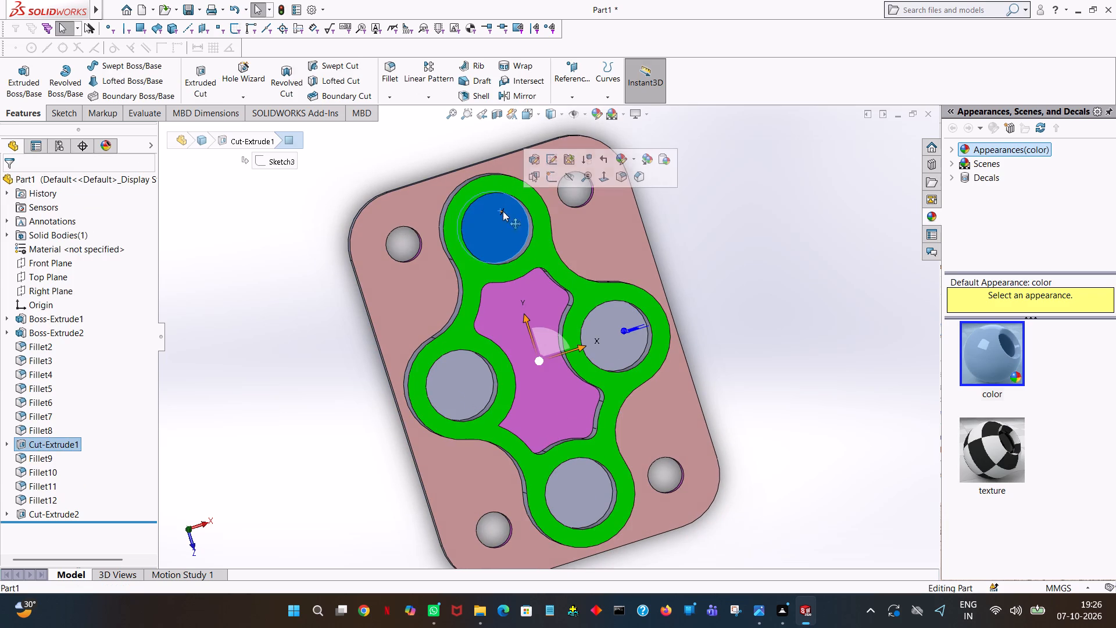
click(620, 162)
click(634, 188)
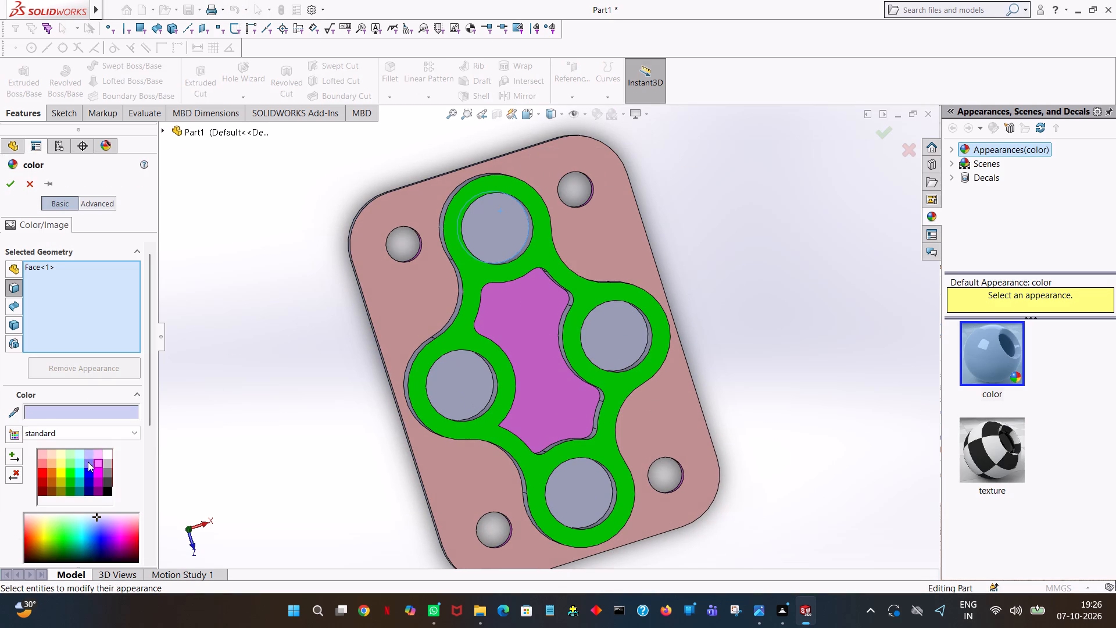
click(77, 461)
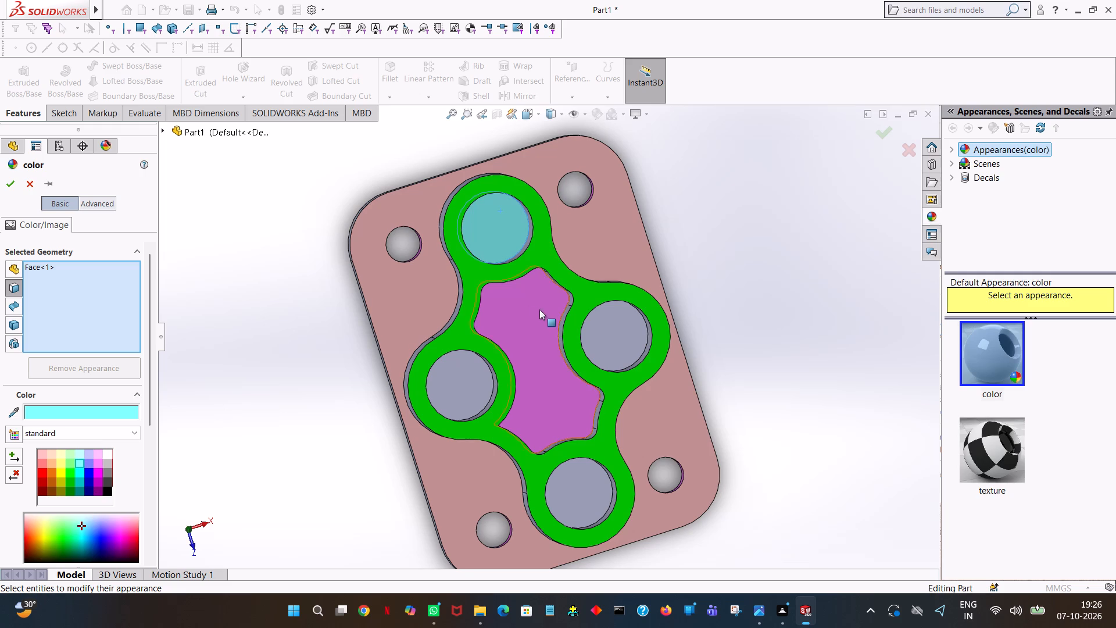
click(639, 333)
click(582, 487)
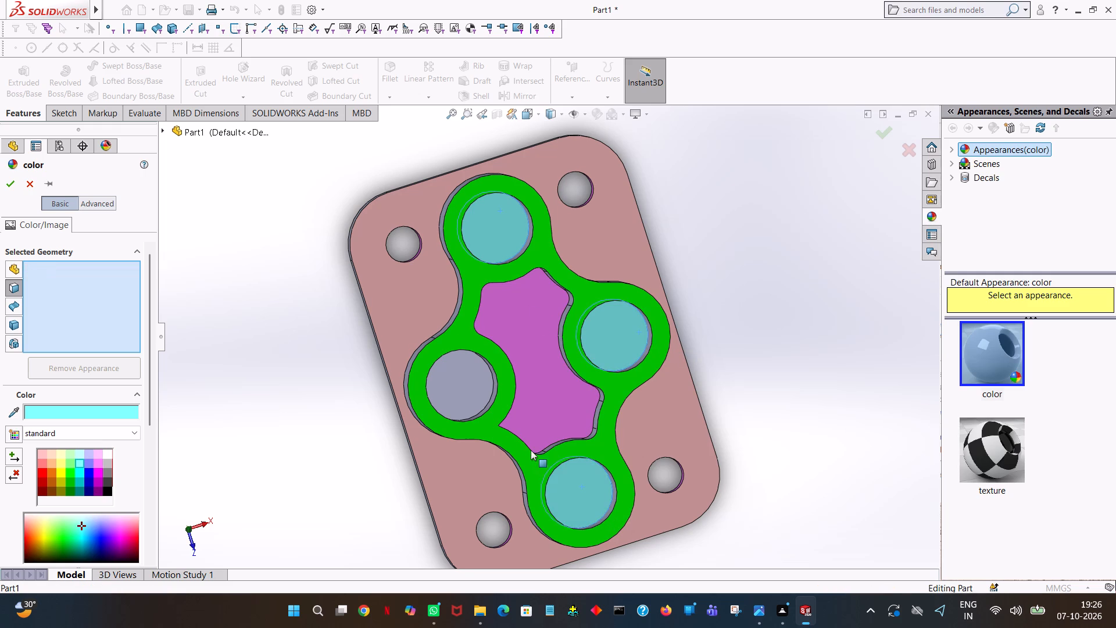
click(452, 395)
click(9, 177)
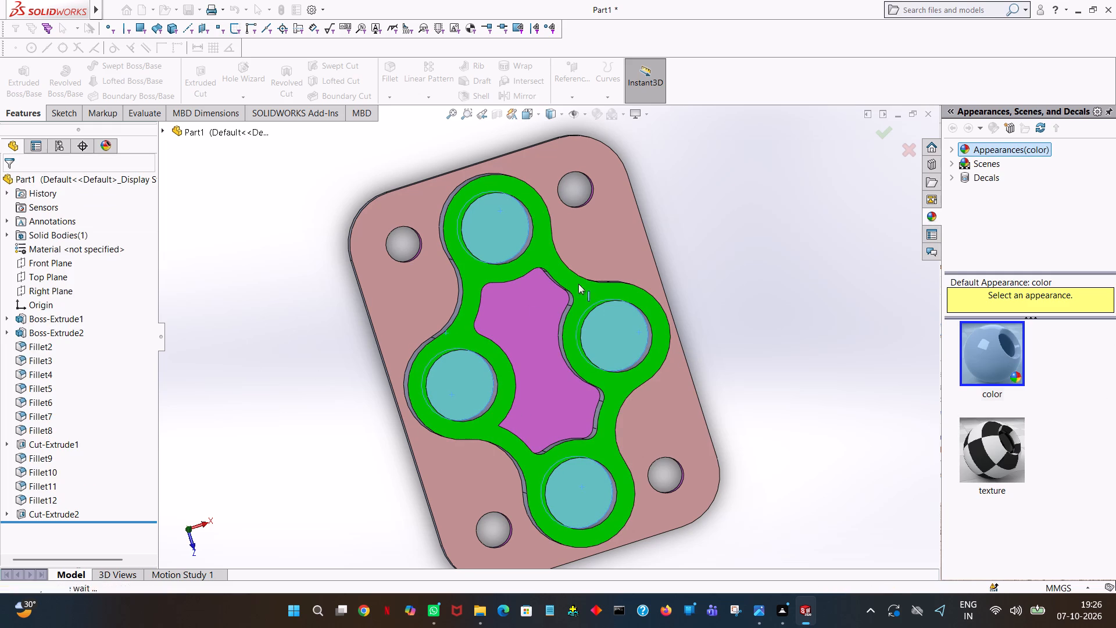
Apply an orange colour to the cylindrical inner walls of all four 20 mm ports.
middle_drag(696, 334, 695, 243)
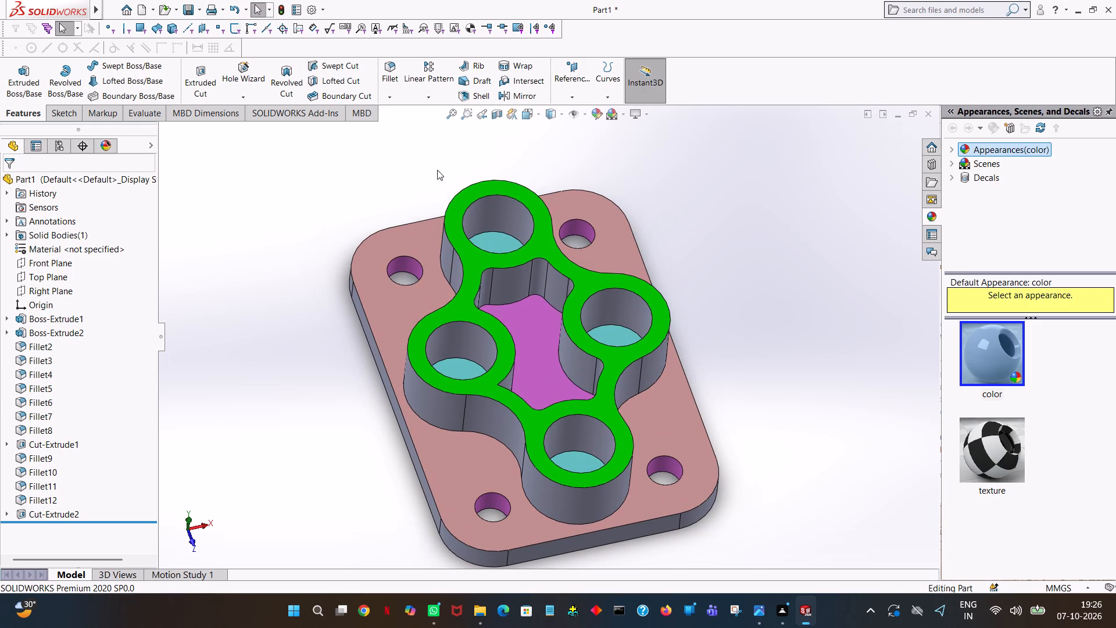
click(490, 203)
click(609, 152)
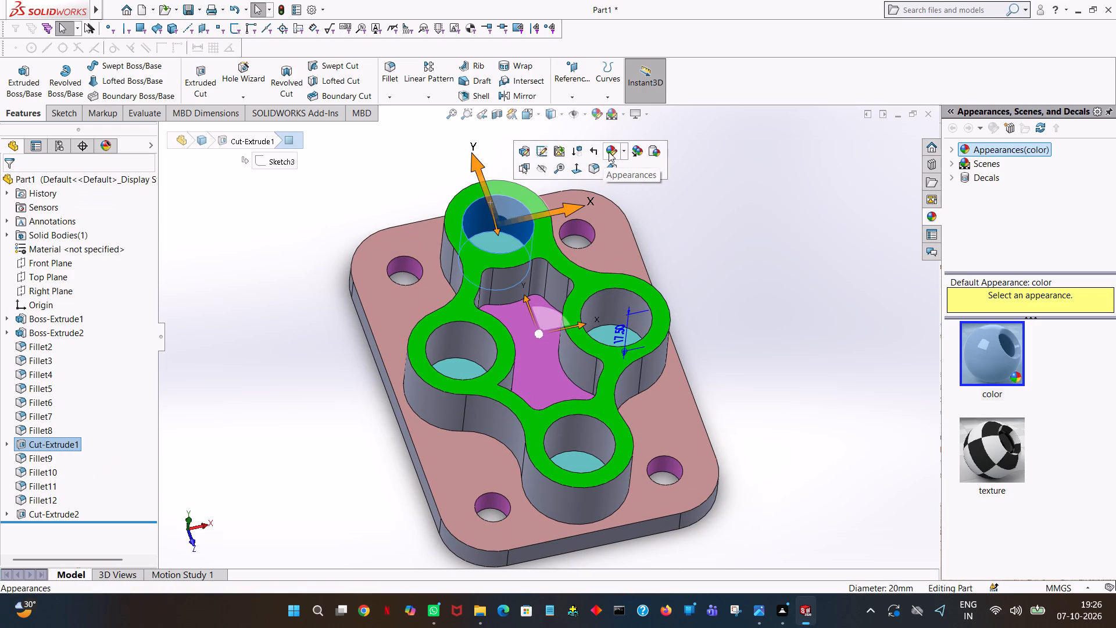
click(631, 179)
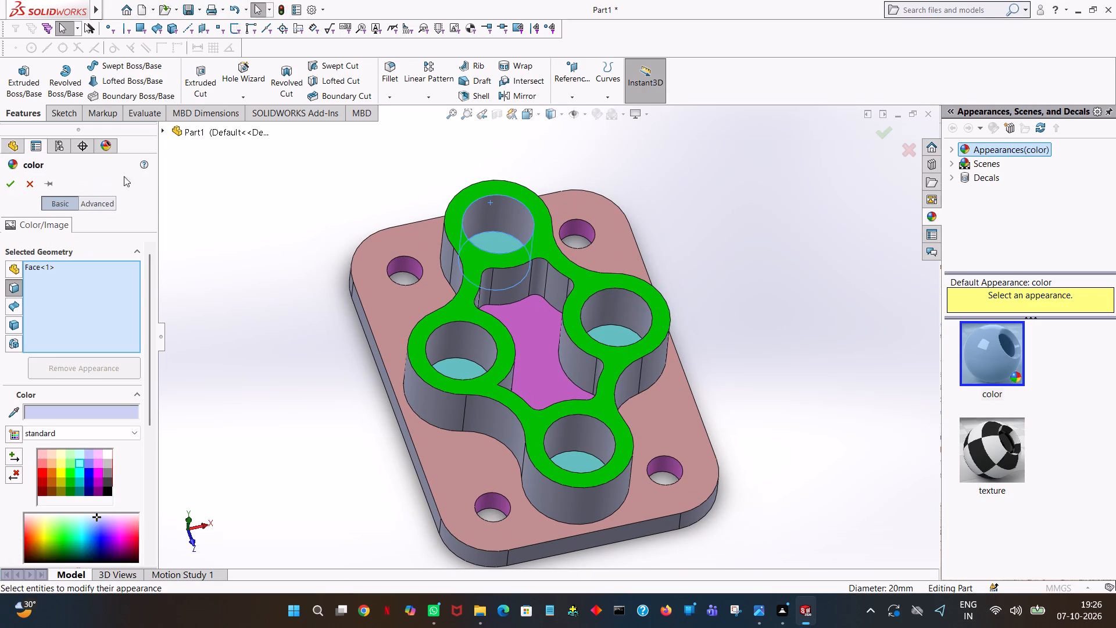
click(47, 472)
click(604, 292)
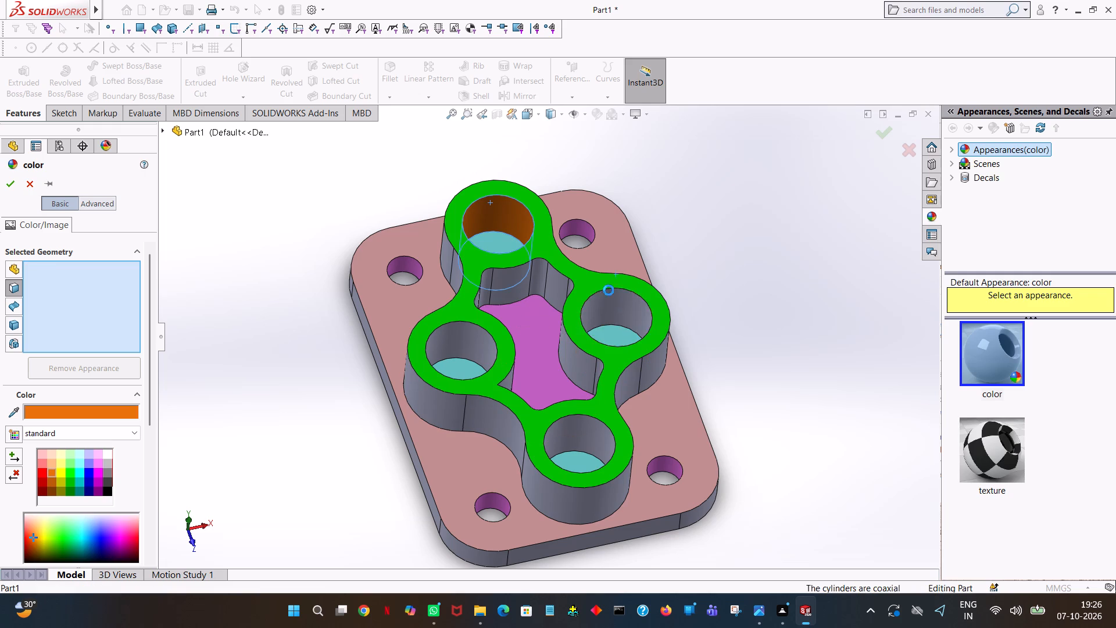
click(556, 432)
click(474, 341)
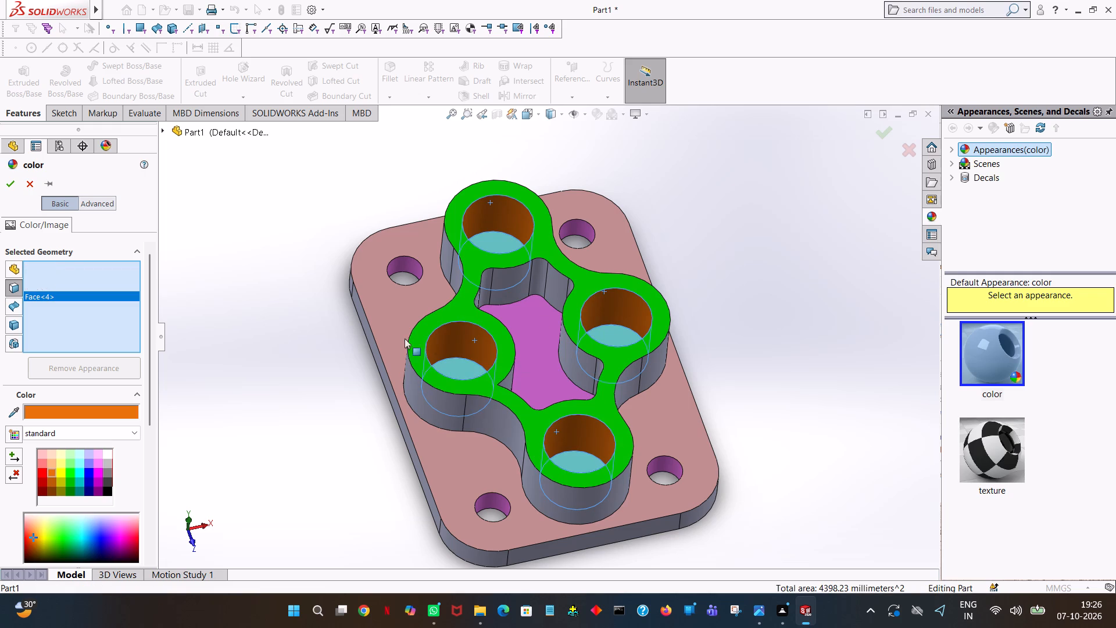
click(8, 176)
click(250, 149)
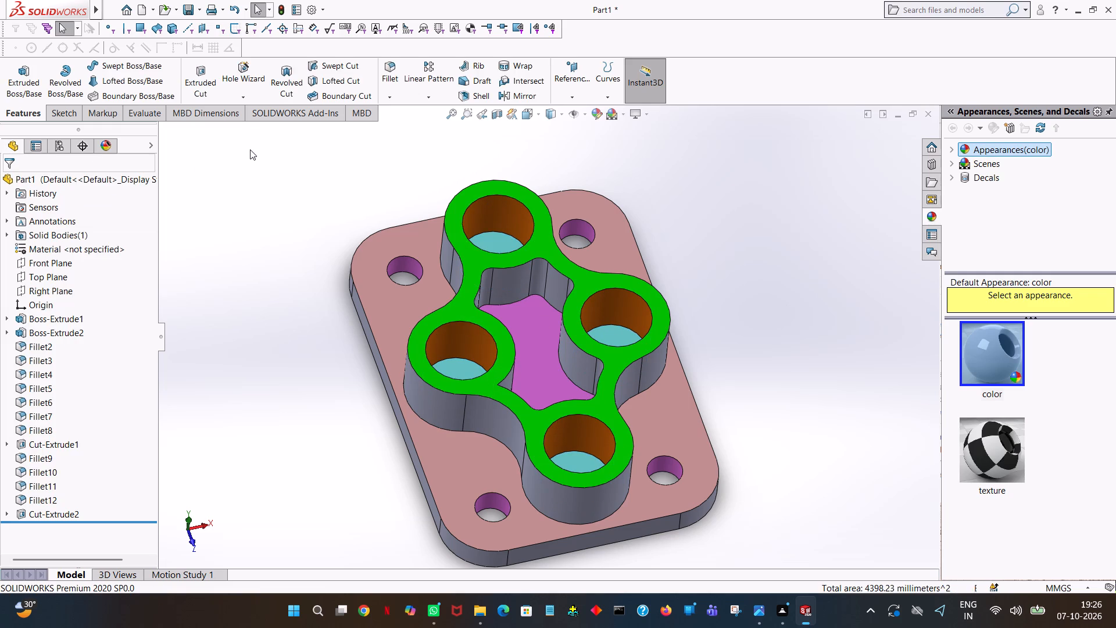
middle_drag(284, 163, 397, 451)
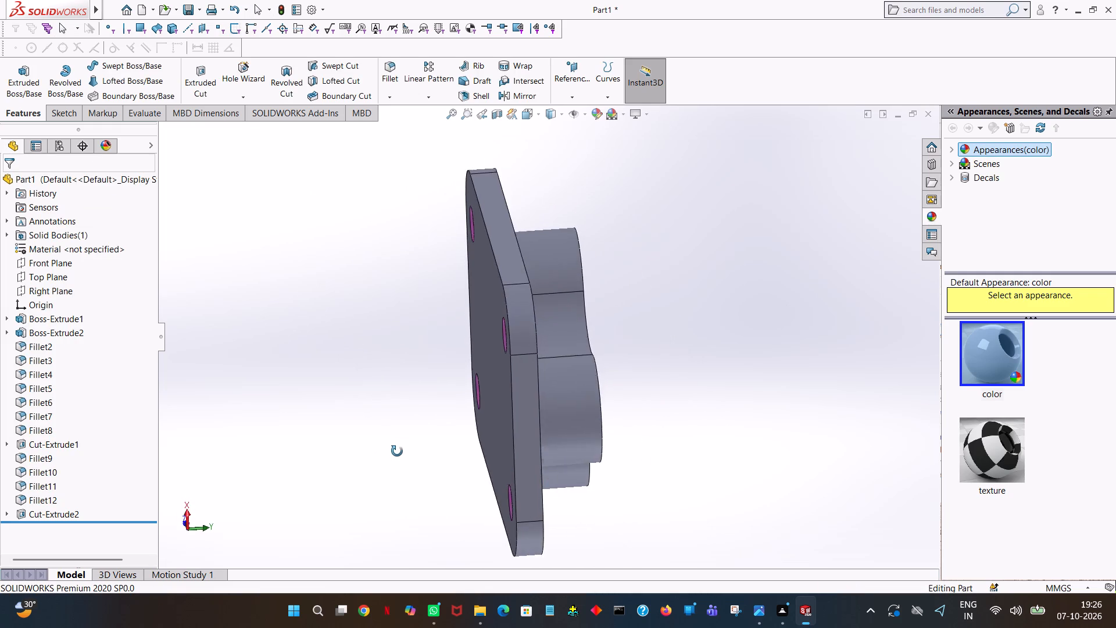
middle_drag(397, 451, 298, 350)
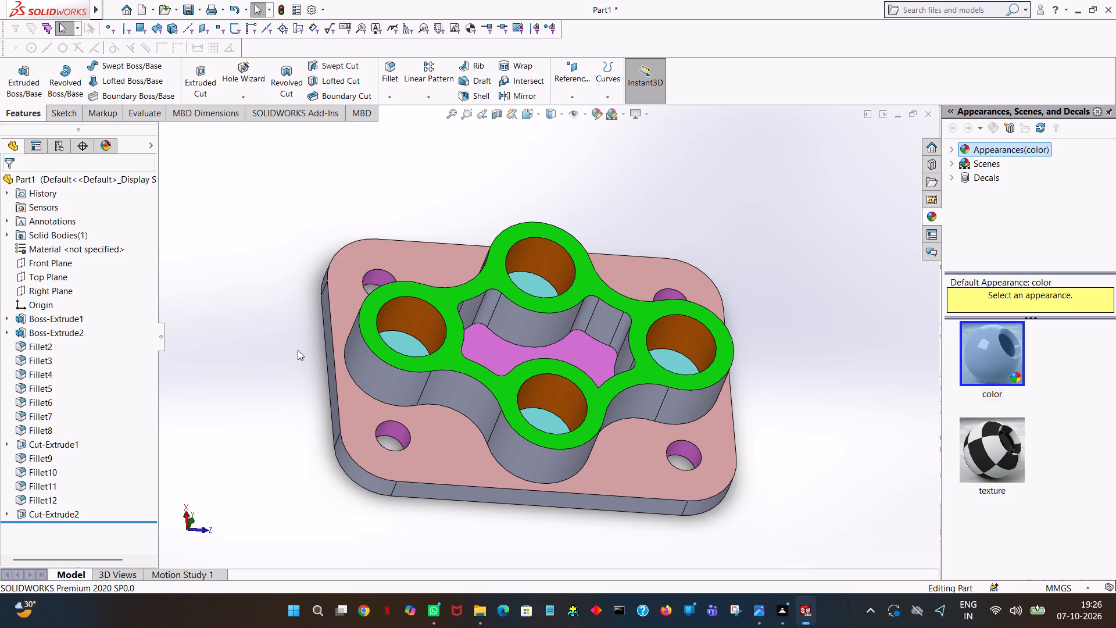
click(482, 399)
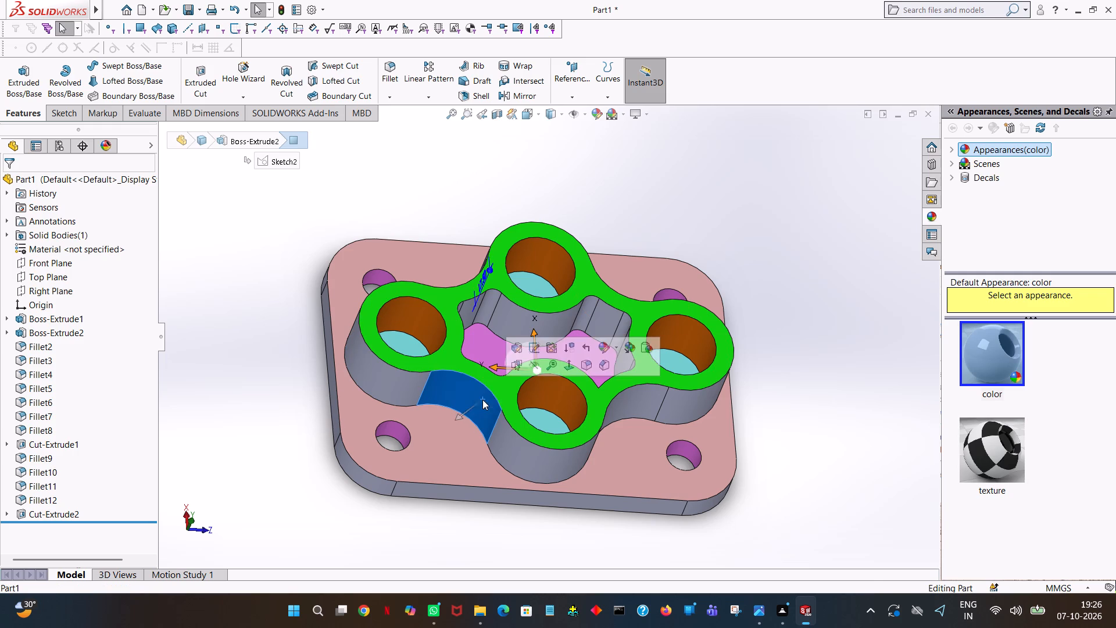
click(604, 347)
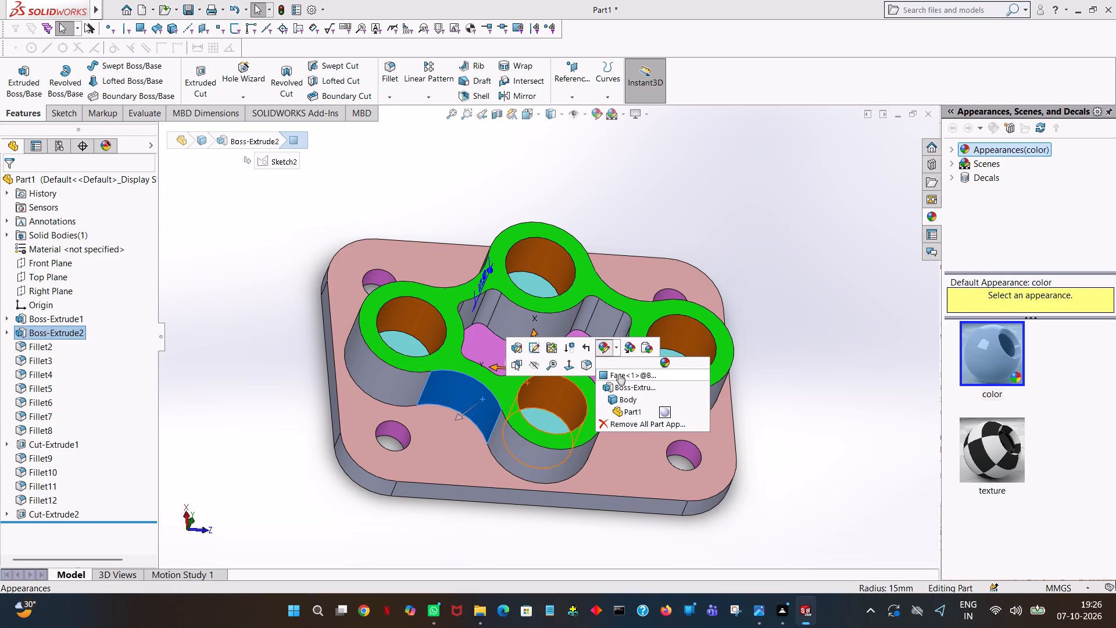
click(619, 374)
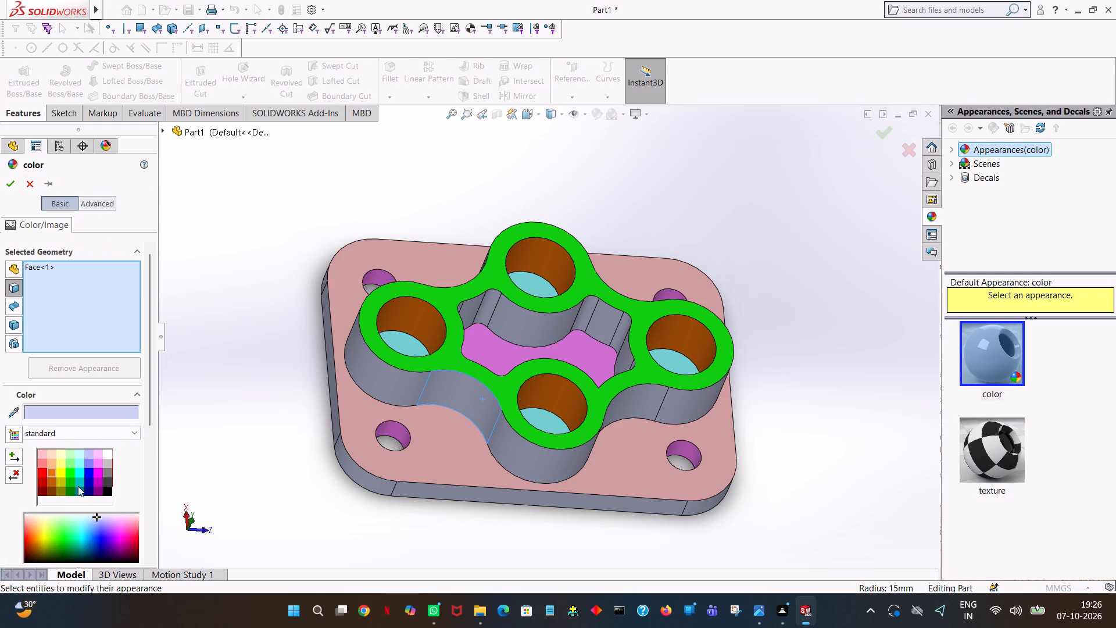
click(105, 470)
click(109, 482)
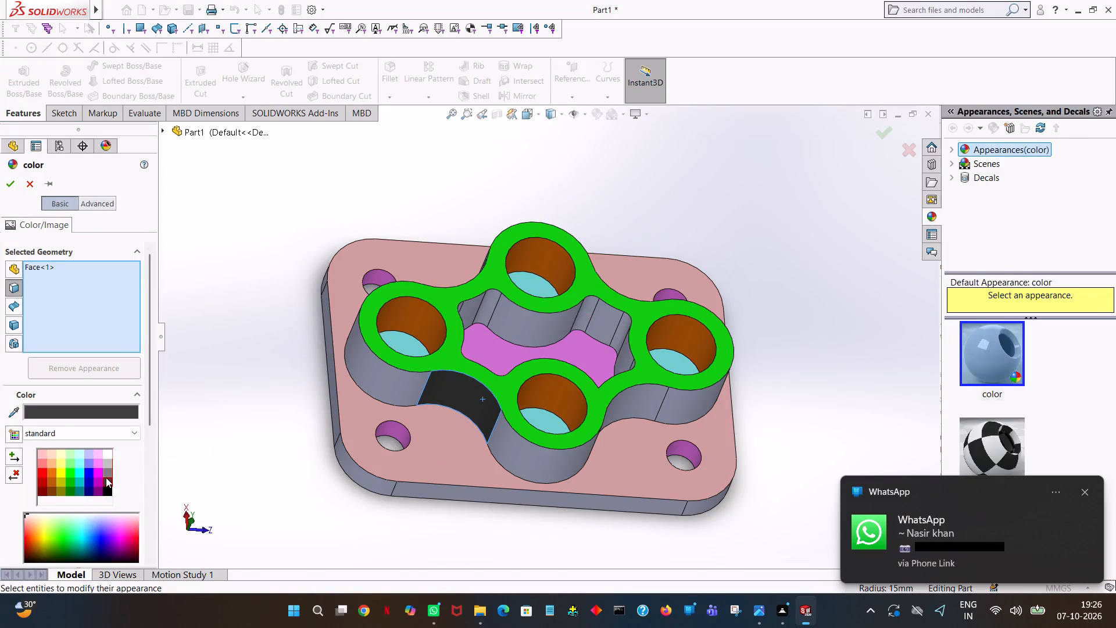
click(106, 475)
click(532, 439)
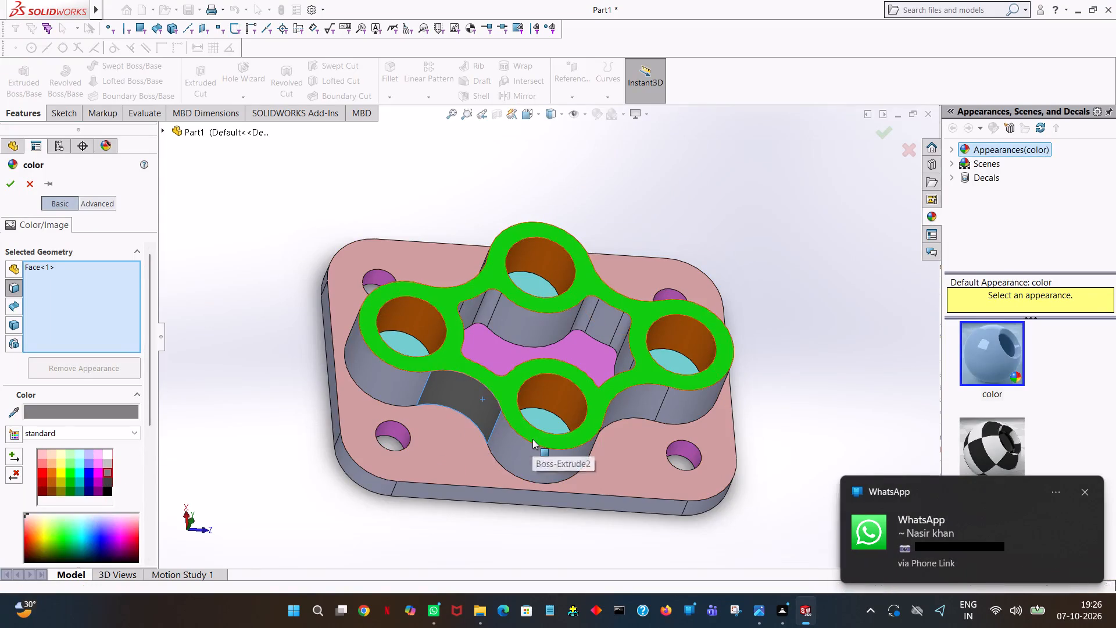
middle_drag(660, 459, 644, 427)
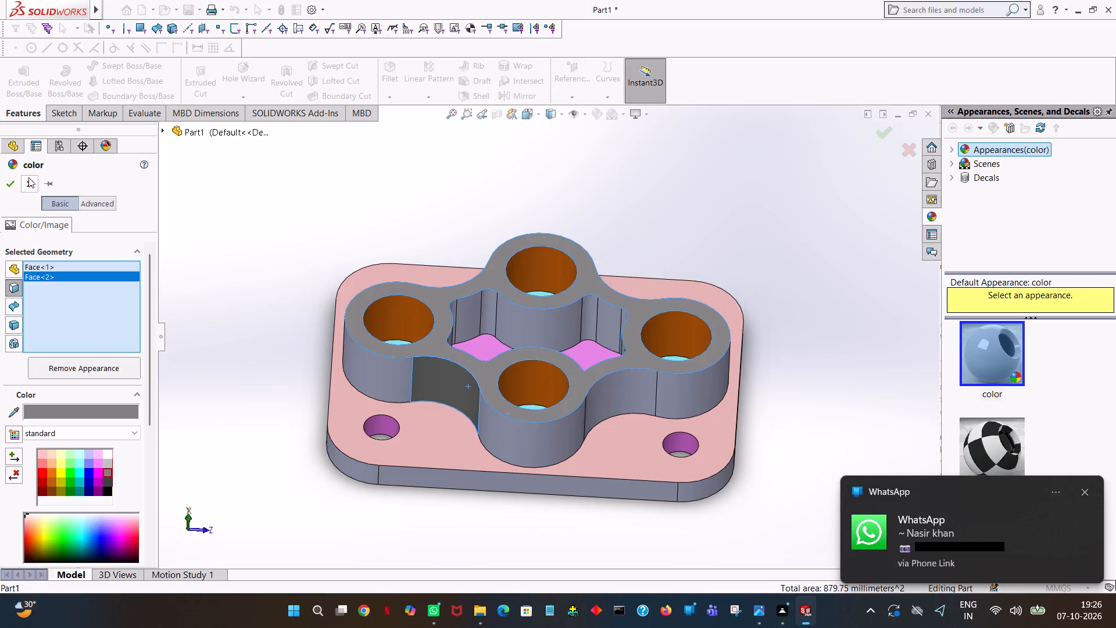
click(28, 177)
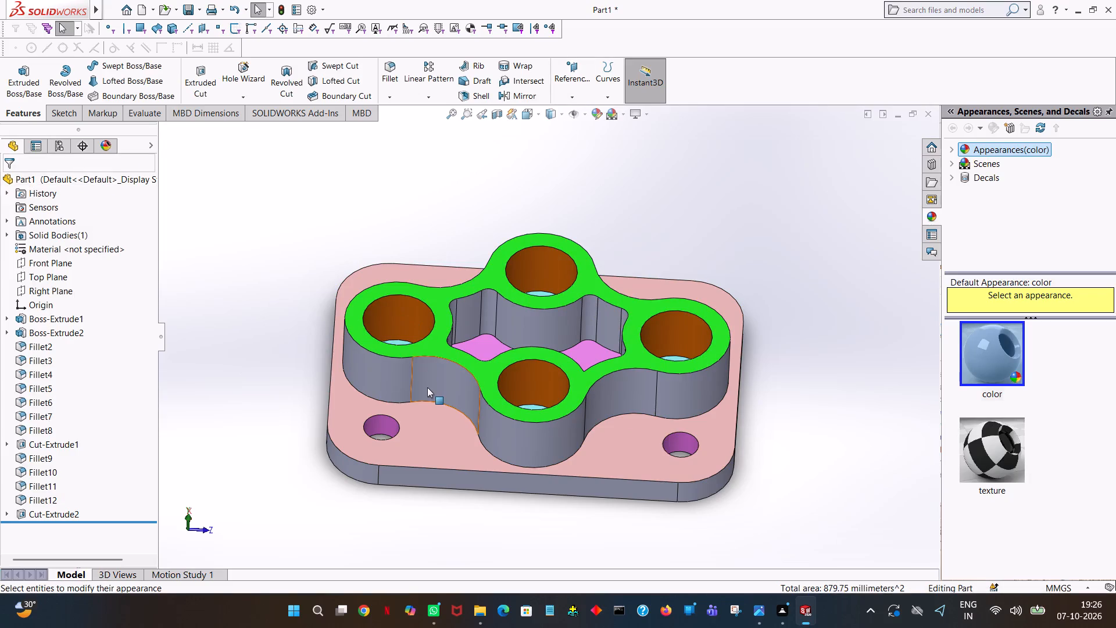
Set four adjoining outer side faces of the raised four-port section to dark grey, starting with a concave face between ports.
click(428, 387)
click(545, 329)
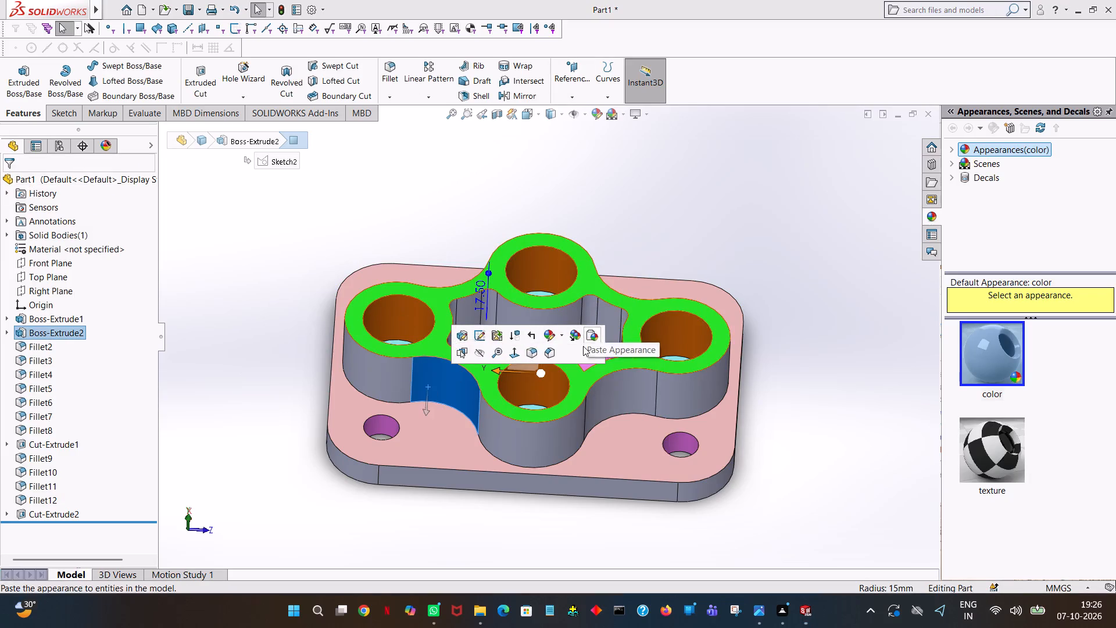
click(553, 337)
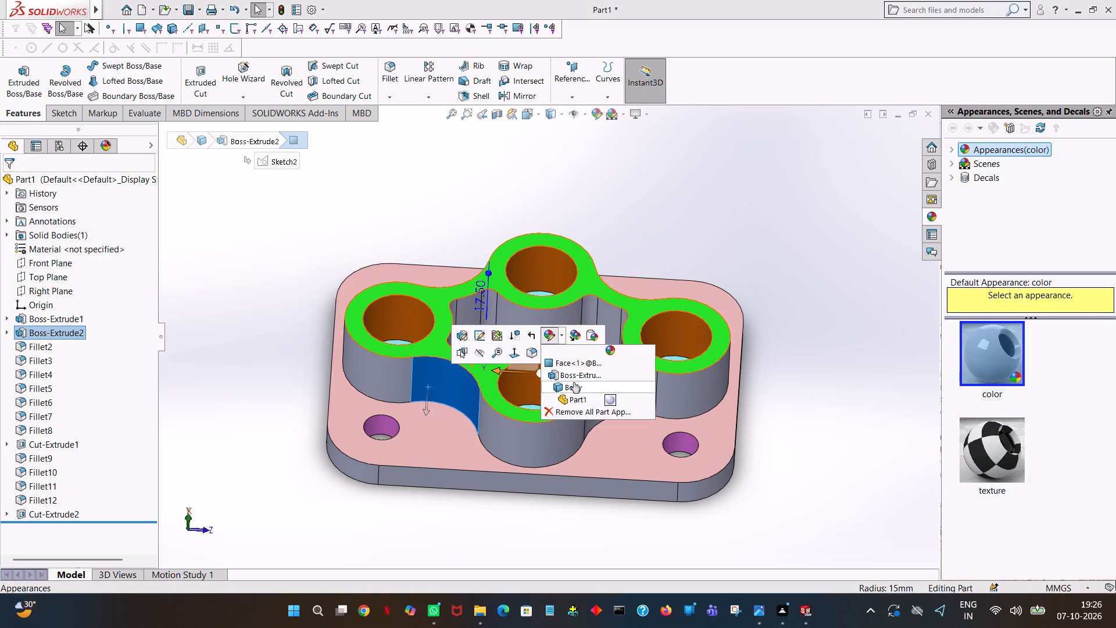
click(573, 362)
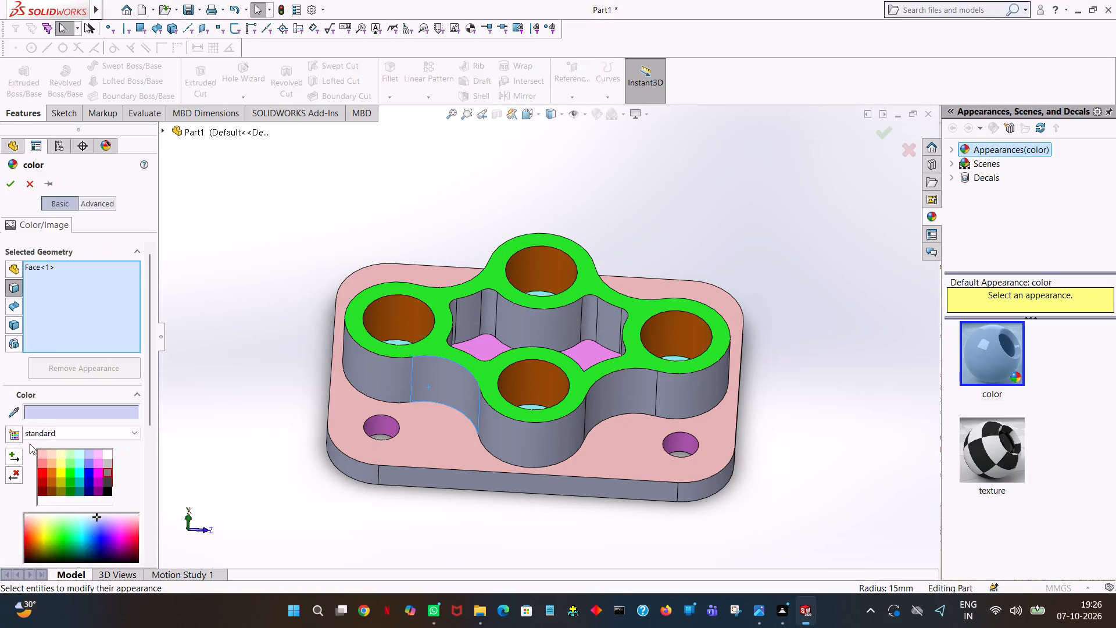
click(110, 474)
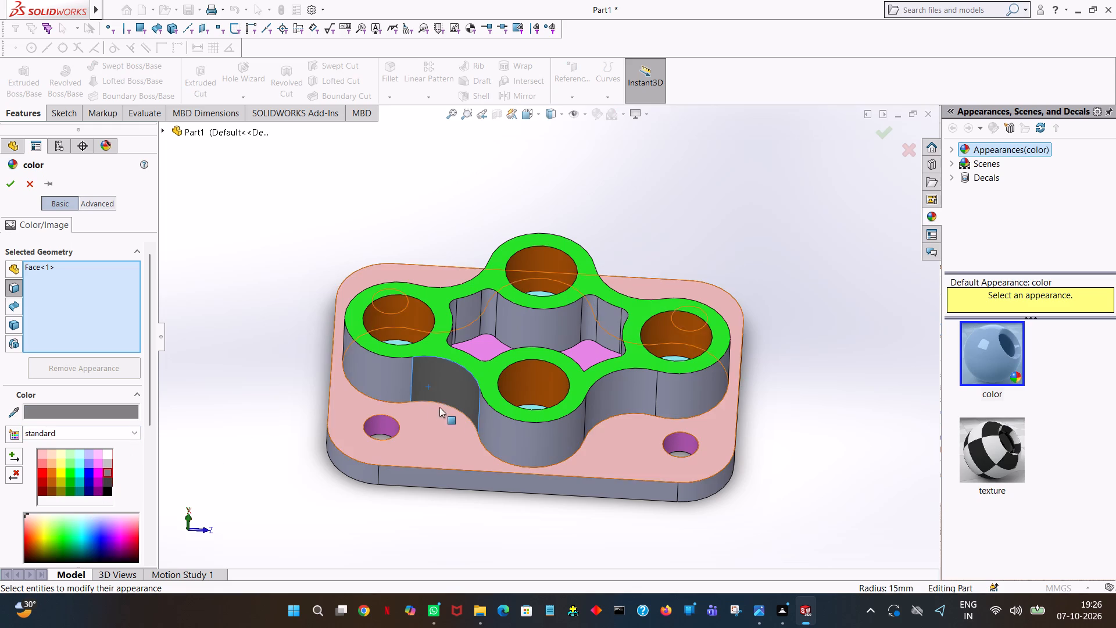
click(517, 427)
click(615, 402)
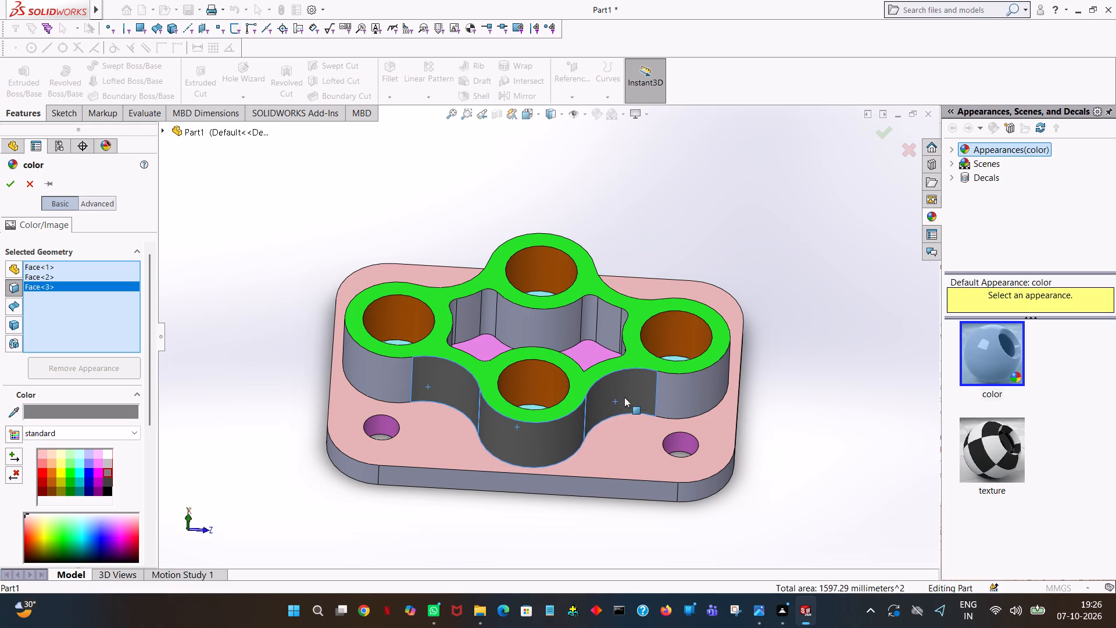
click(711, 388)
Add the remaining four outer side faces of the raised section to the dark grey colouring and apply it.
middle_drag(711, 388, 568, 579)
click(505, 436)
click(523, 347)
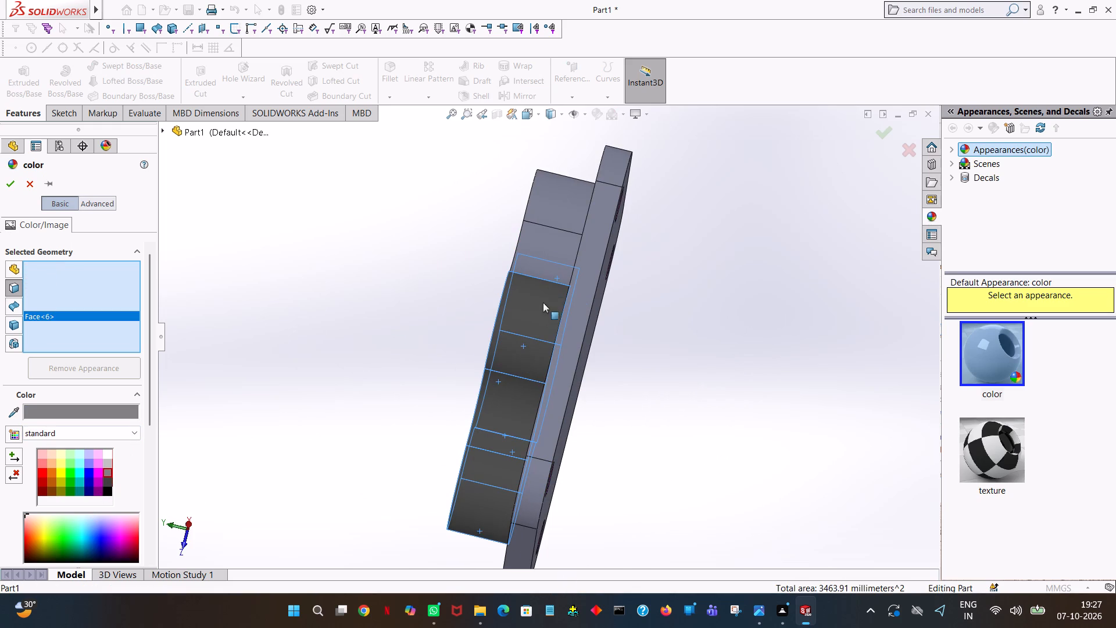
click(553, 244)
middle_drag(553, 243, 557, 487)
click(570, 341)
middle_drag(567, 323, 600, 412)
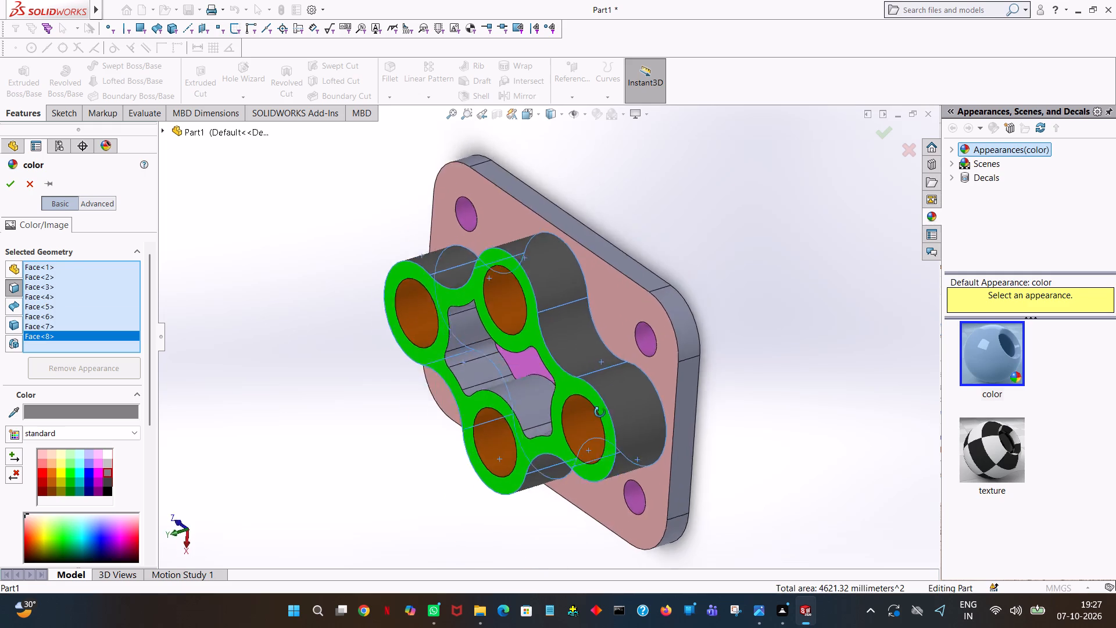
middle_drag(600, 412, 693, 119)
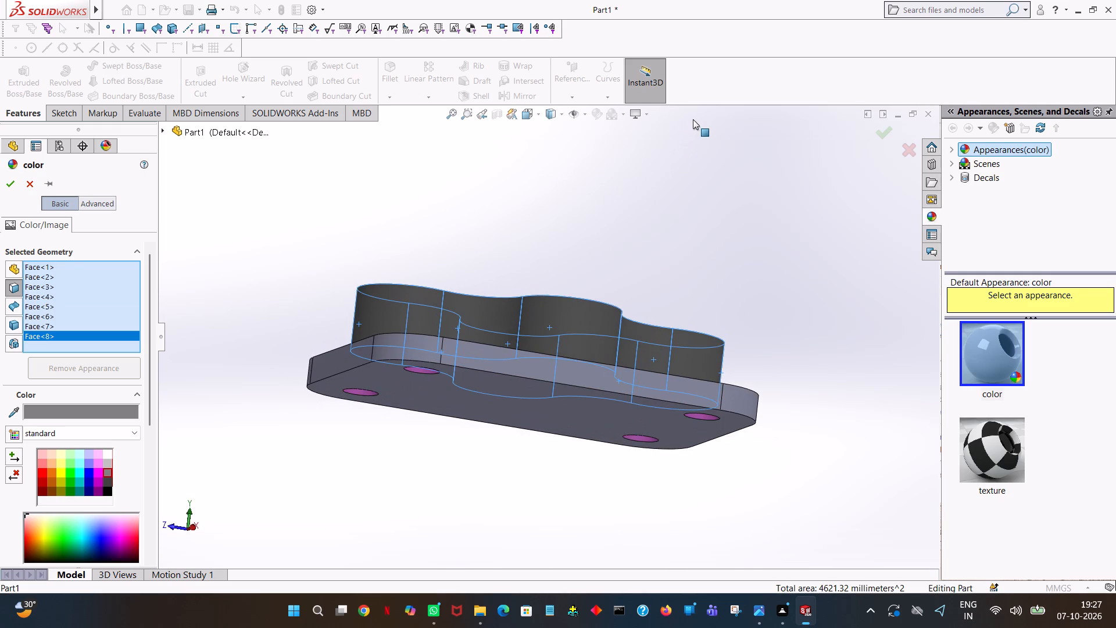
click(564, 367)
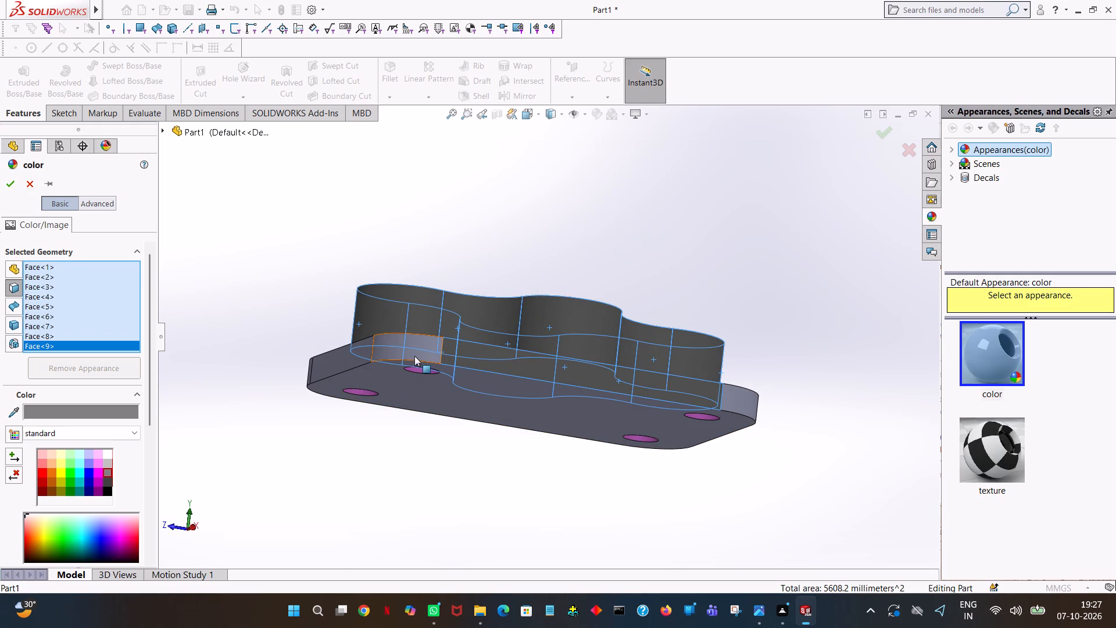
click(539, 361)
click(15, 187)
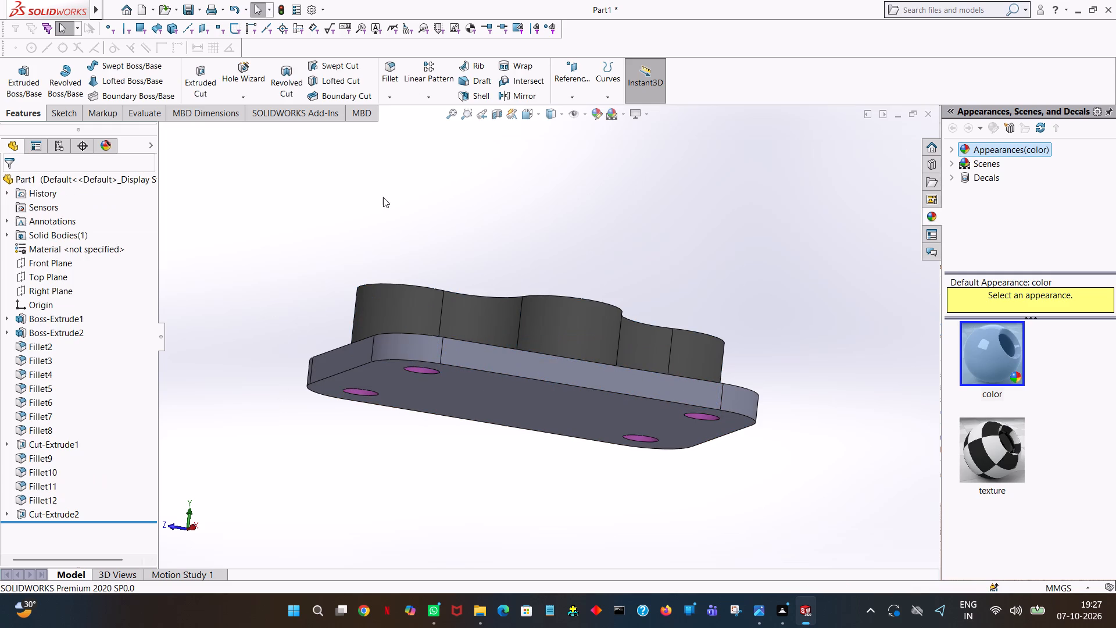
Open the face colour settings for a curved inner side wall of the central pocket.
middle_drag(384, 197, 404, 377)
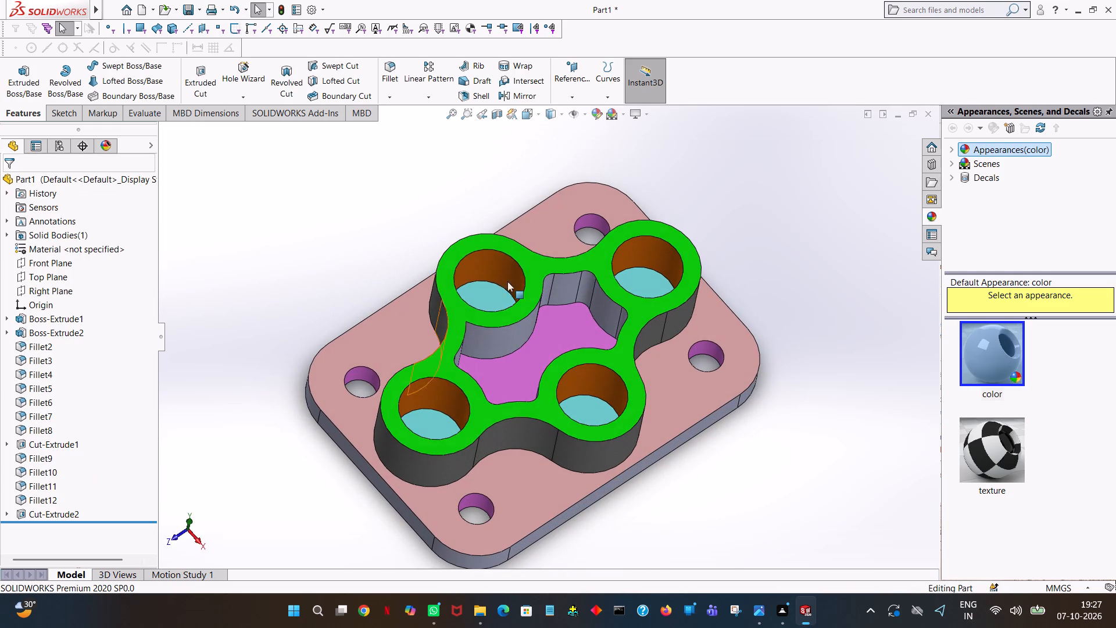
click(515, 330)
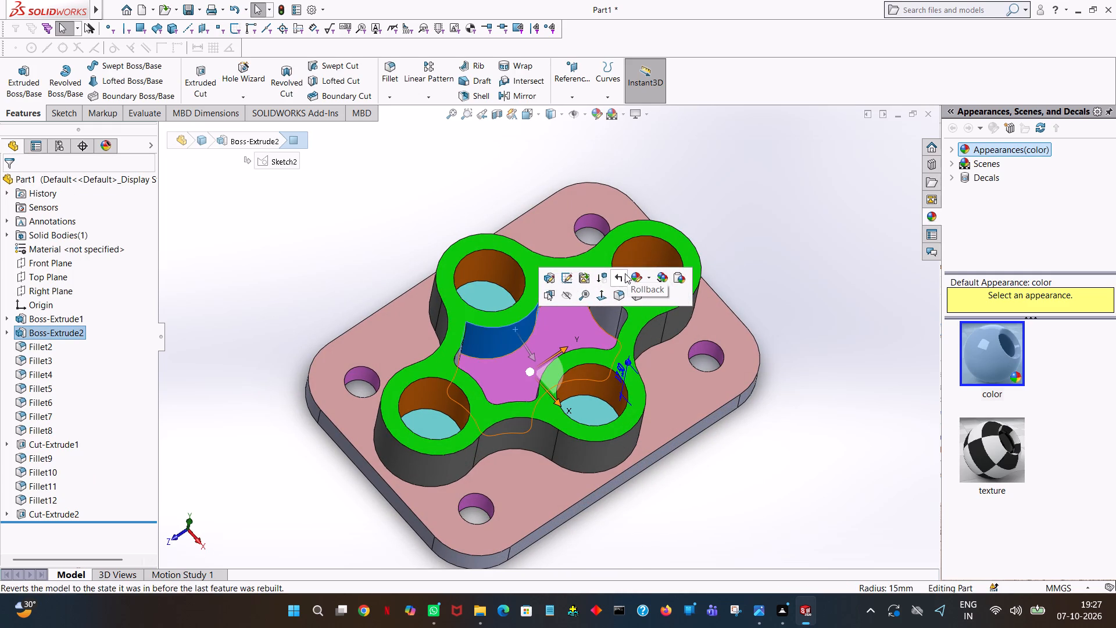
click(635, 273)
click(645, 303)
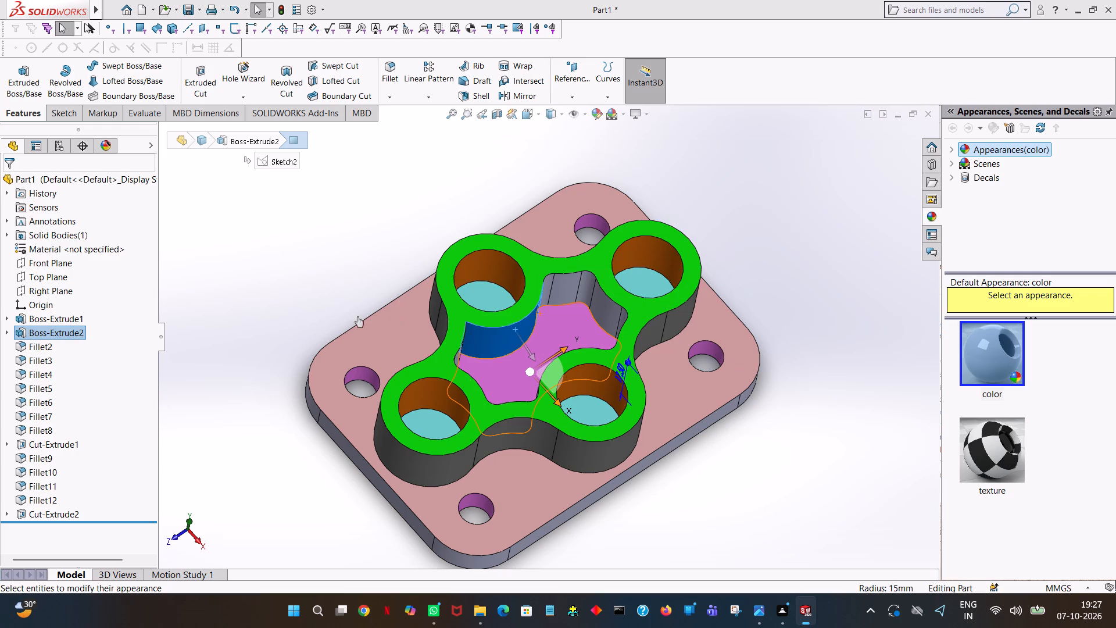
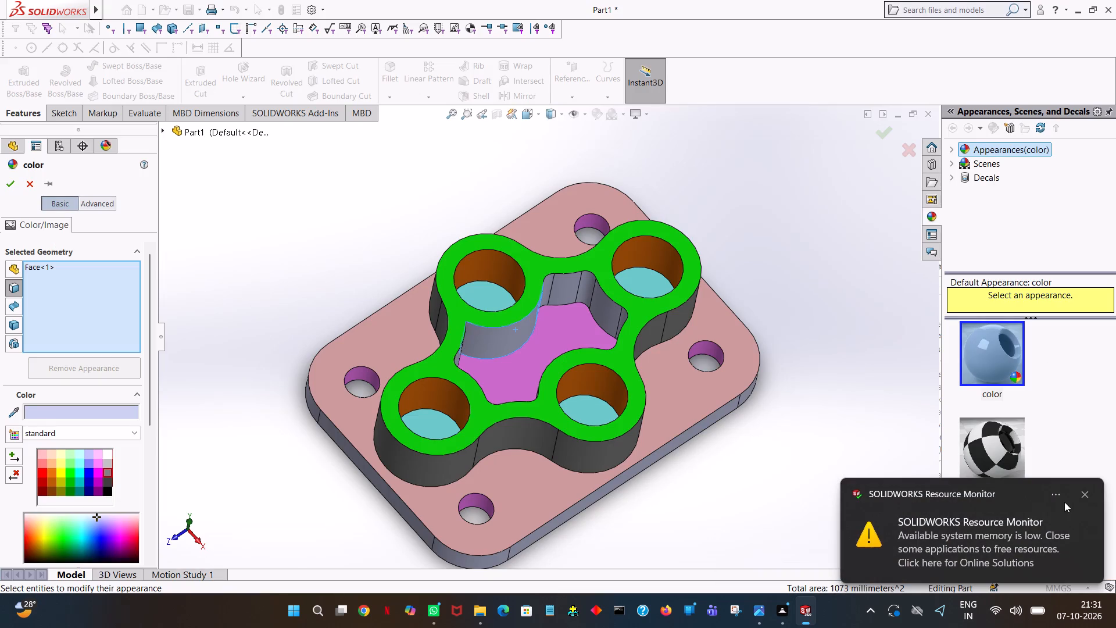
Apply black to the selected curved inner pocket wall and the flat underside of the base plate.
click(1088, 493)
middle_drag(749, 406, 728, 213)
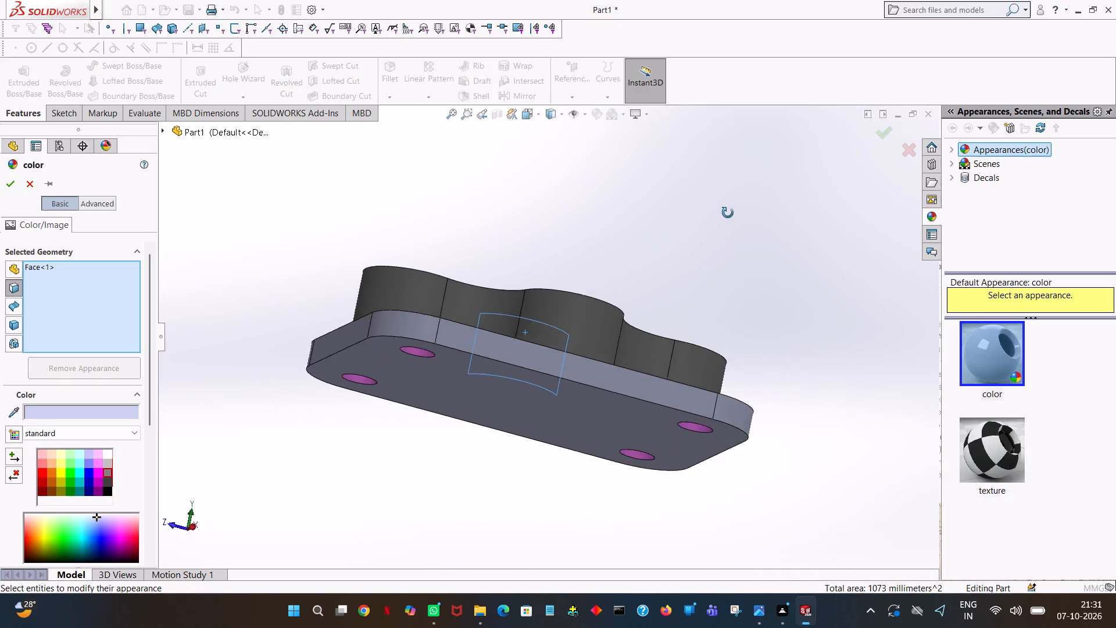
middle_drag(728, 213, 877, 257)
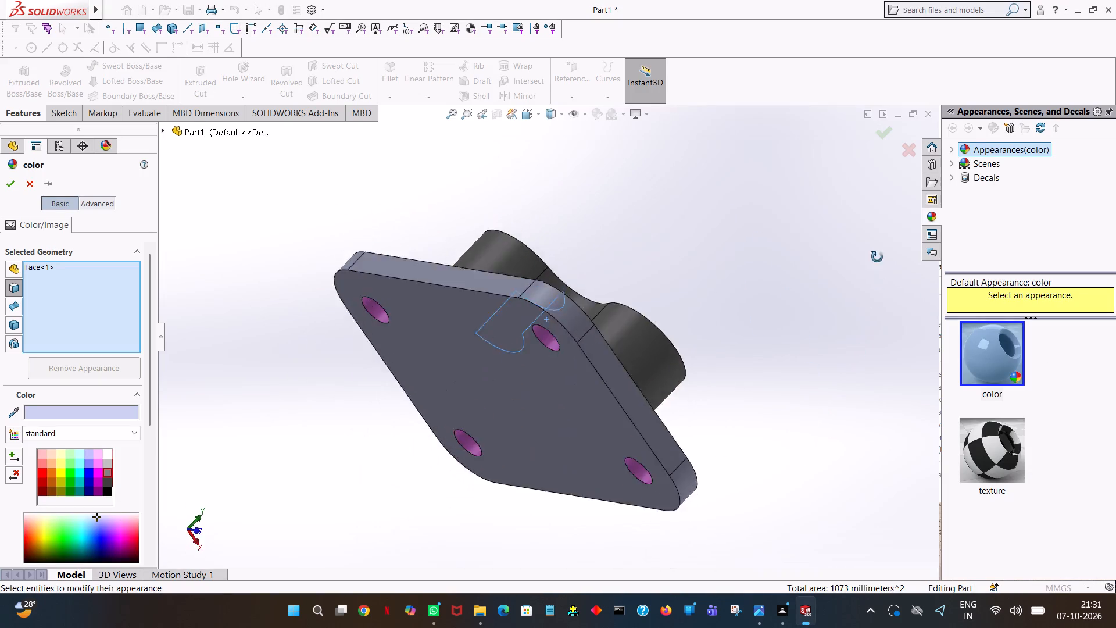
middle_drag(877, 257, 891, 227)
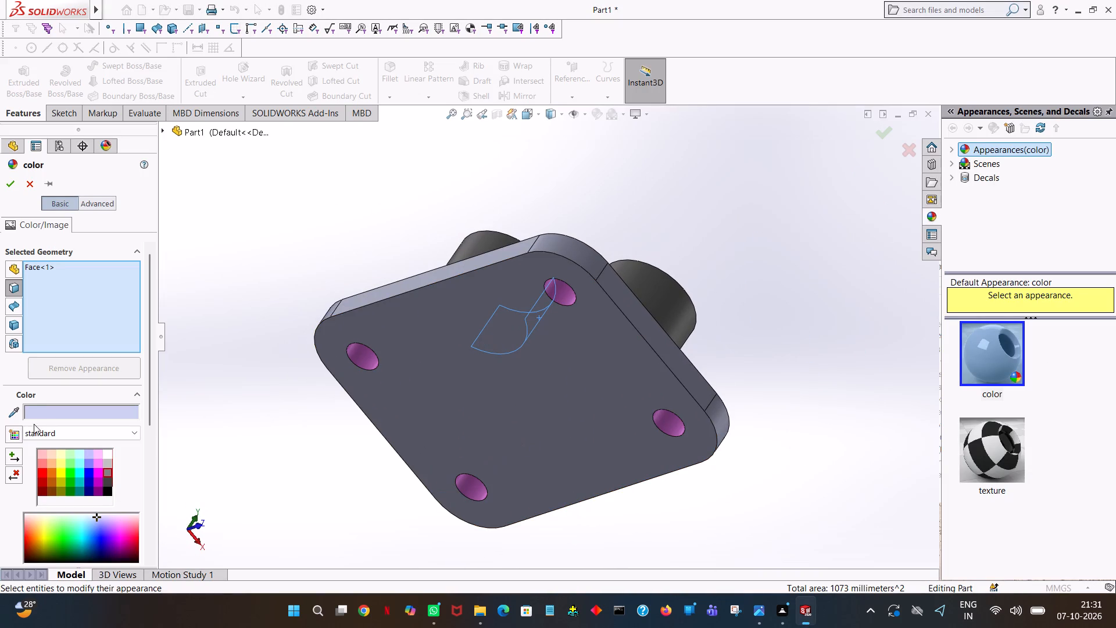
click(110, 485)
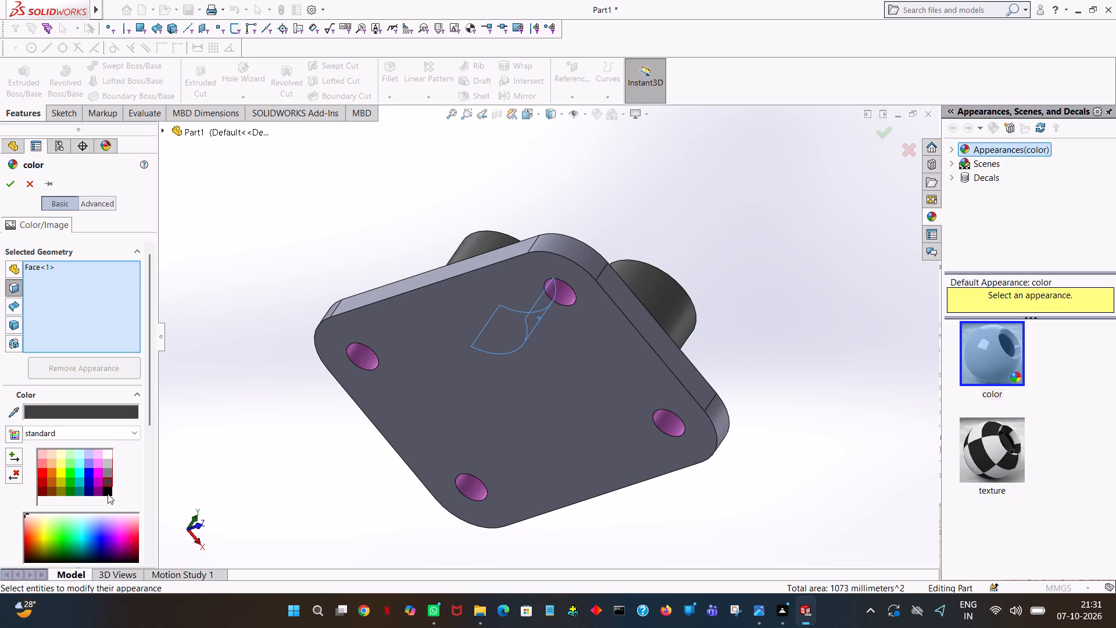
click(108, 494)
click(469, 371)
middle_drag(482, 398, 493, 426)
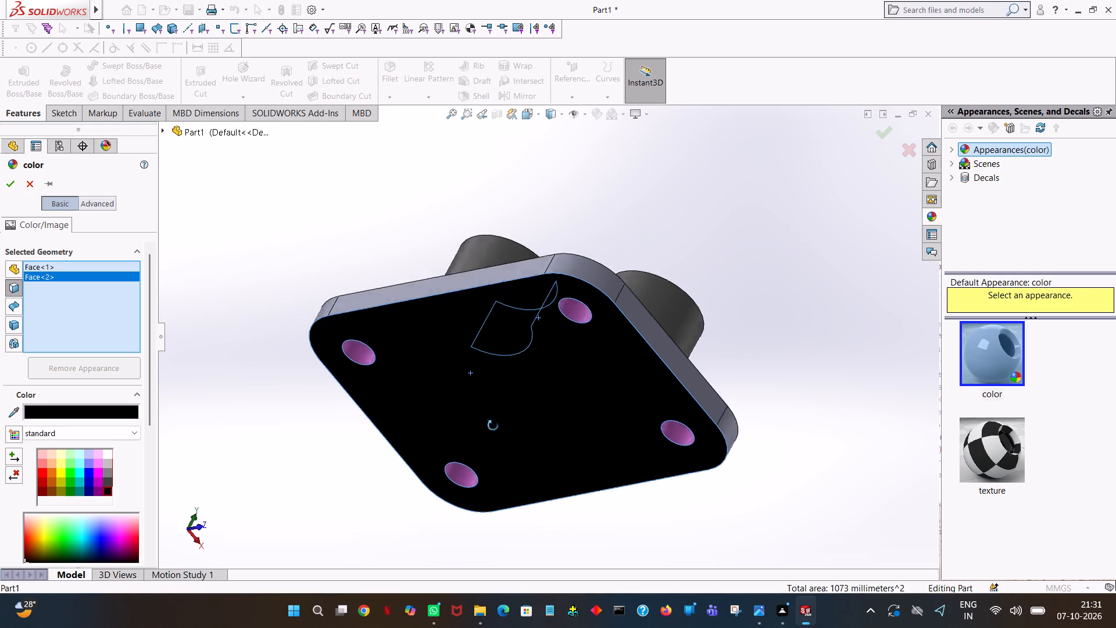
middle_drag(493, 426, 515, 627)
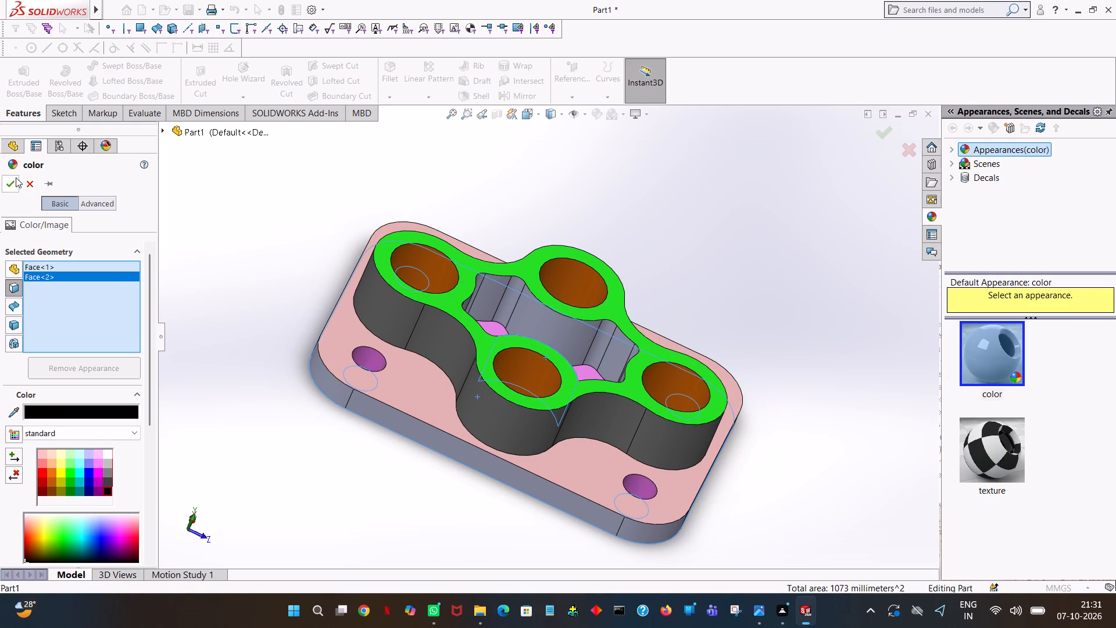
click(16, 177)
Set the opposite curved pocket wall and the adjoining inner wall faces at one end of the pocket to red.
middle_drag(440, 151, 448, 212)
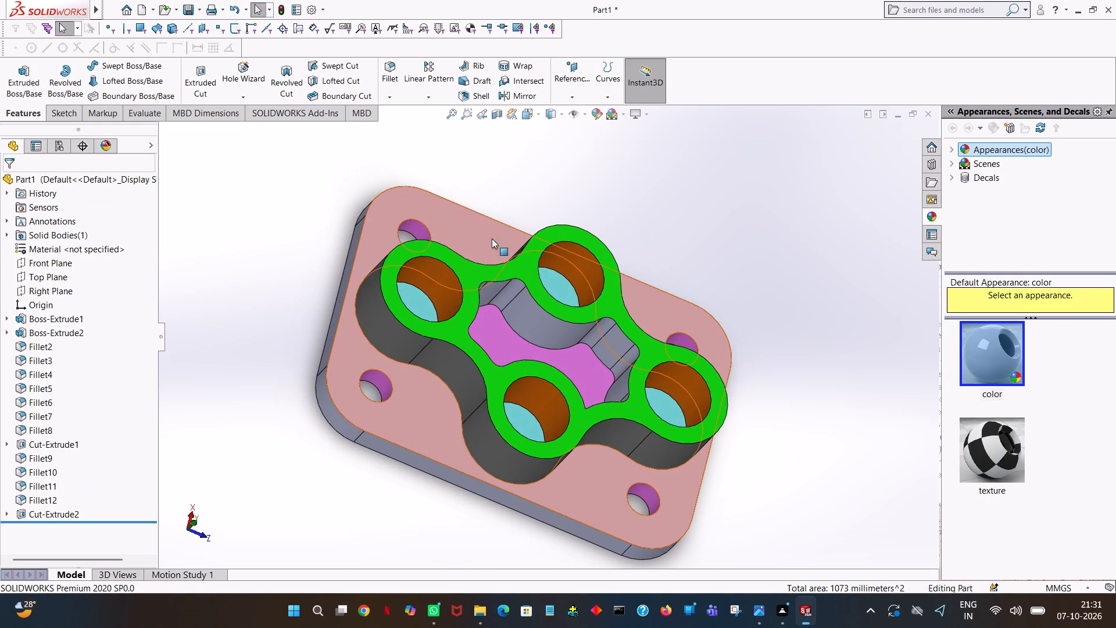
click(539, 320)
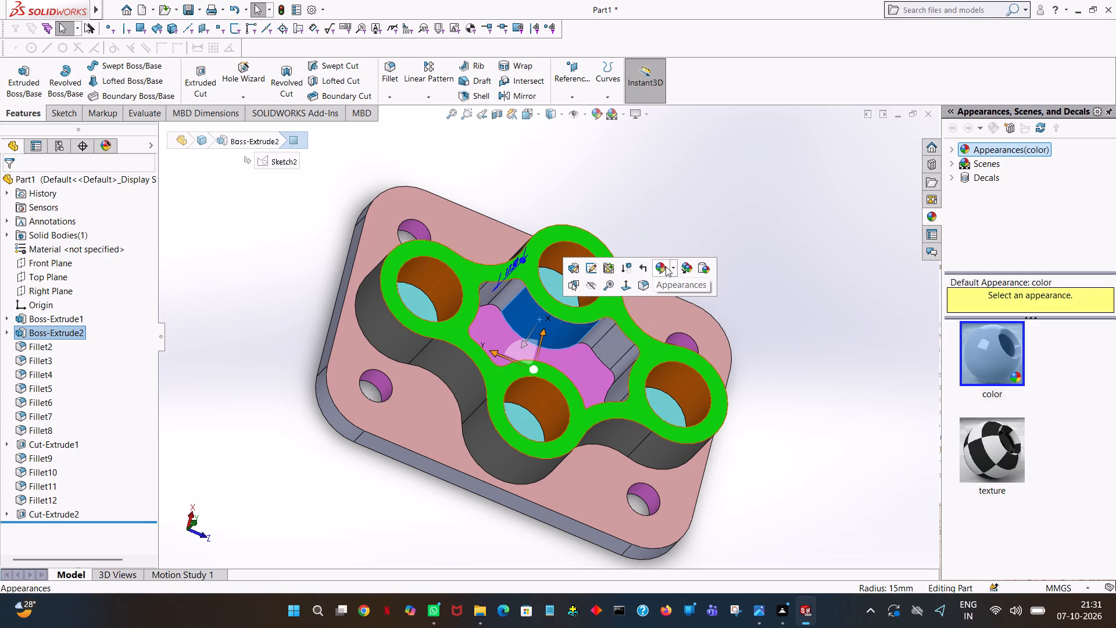
click(658, 267)
click(673, 298)
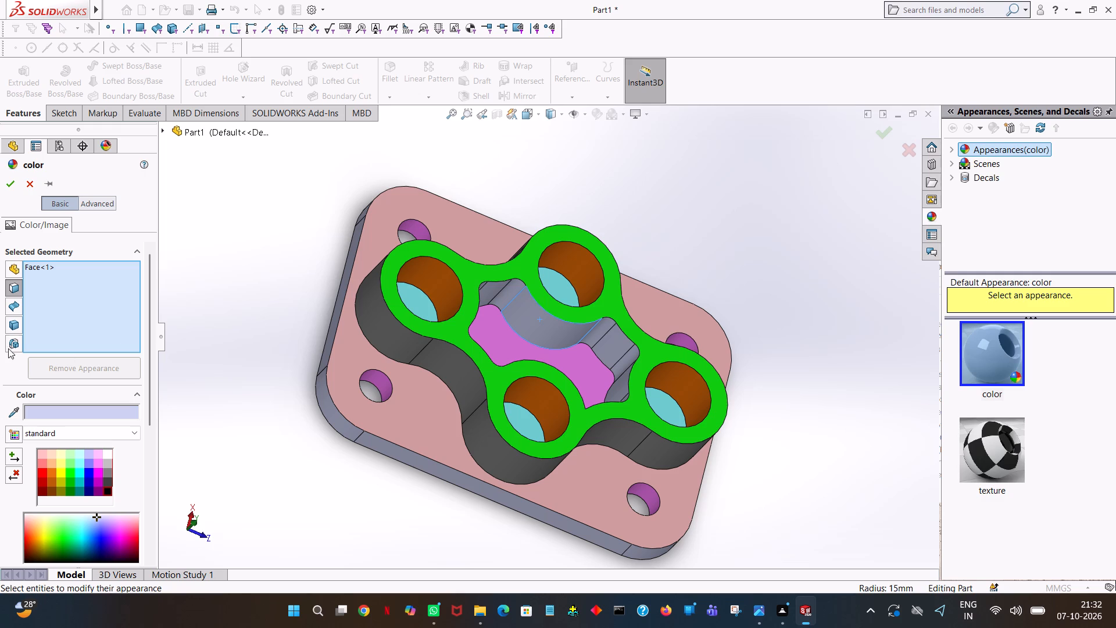
click(44, 476)
click(598, 340)
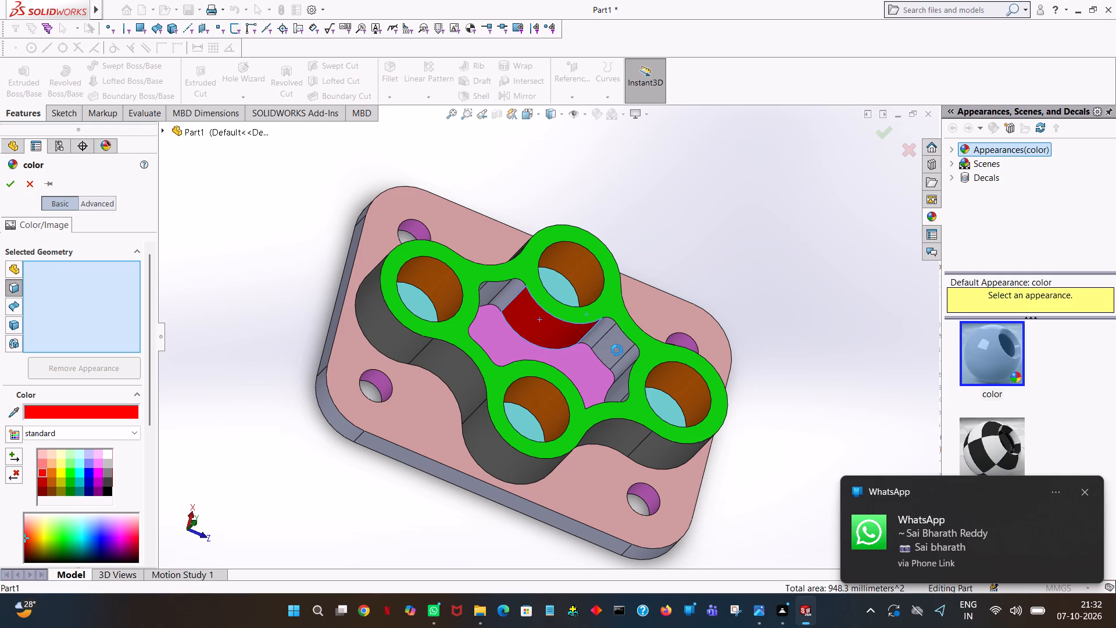
click(620, 352)
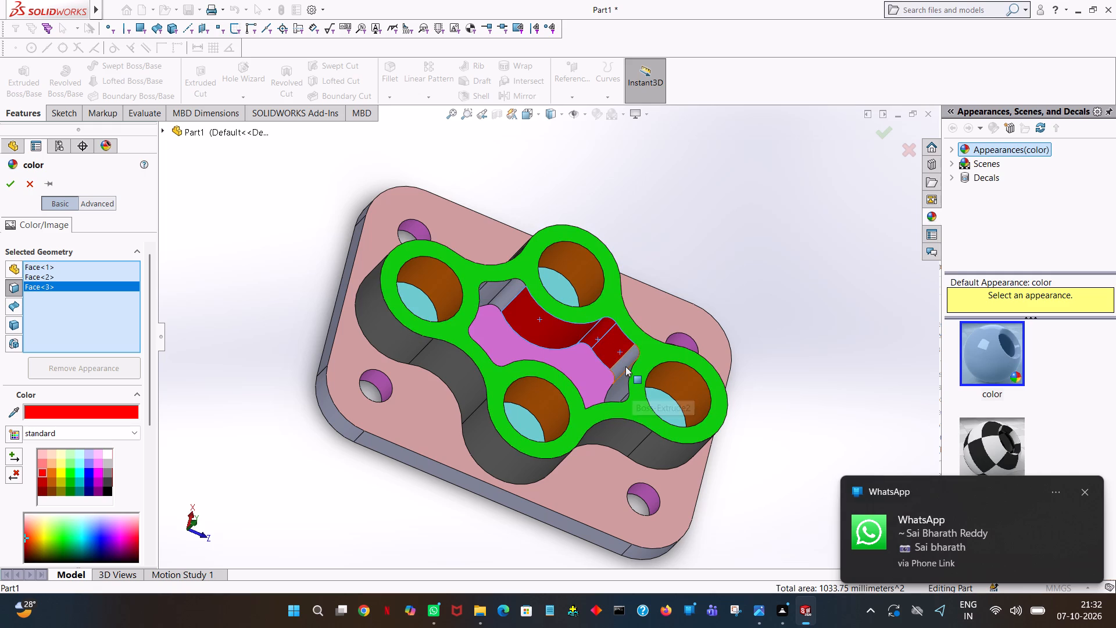
click(625, 366)
click(625, 390)
middle_drag(626, 392, 635, 508)
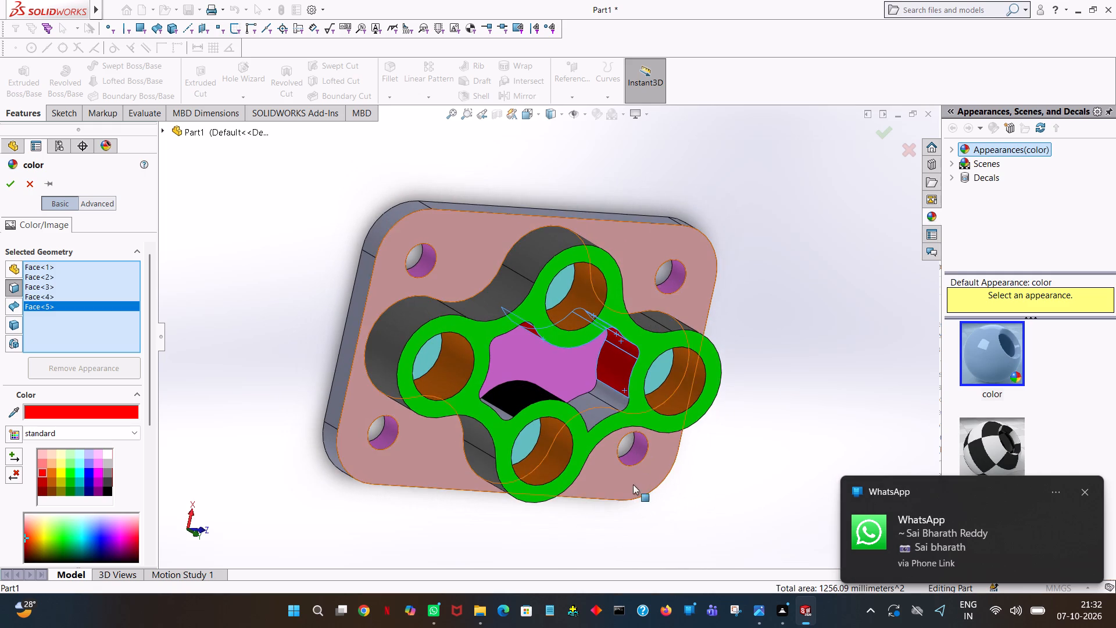
click(620, 398)
click(613, 420)
click(613, 420)
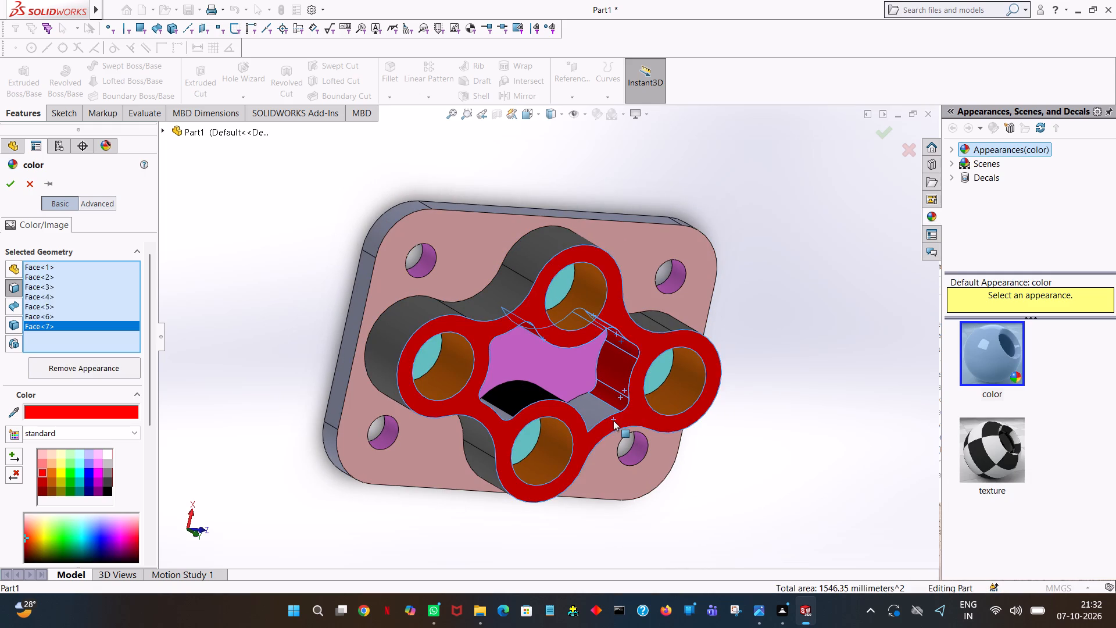
click(591, 405)
Remove the curved wall from the red selection, add the inner wall faces at the pocket's other end, and apply the colour.
middle_drag(471, 386, 438, 402)
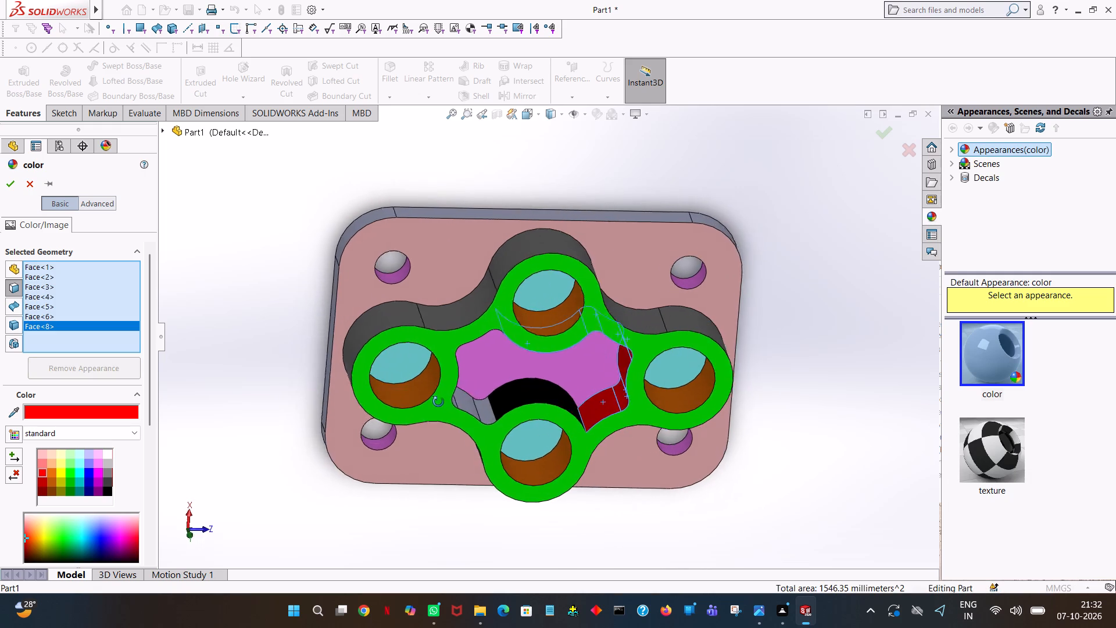
middle_drag(438, 402, 431, 409)
middle_drag(431, 409, 459, 369)
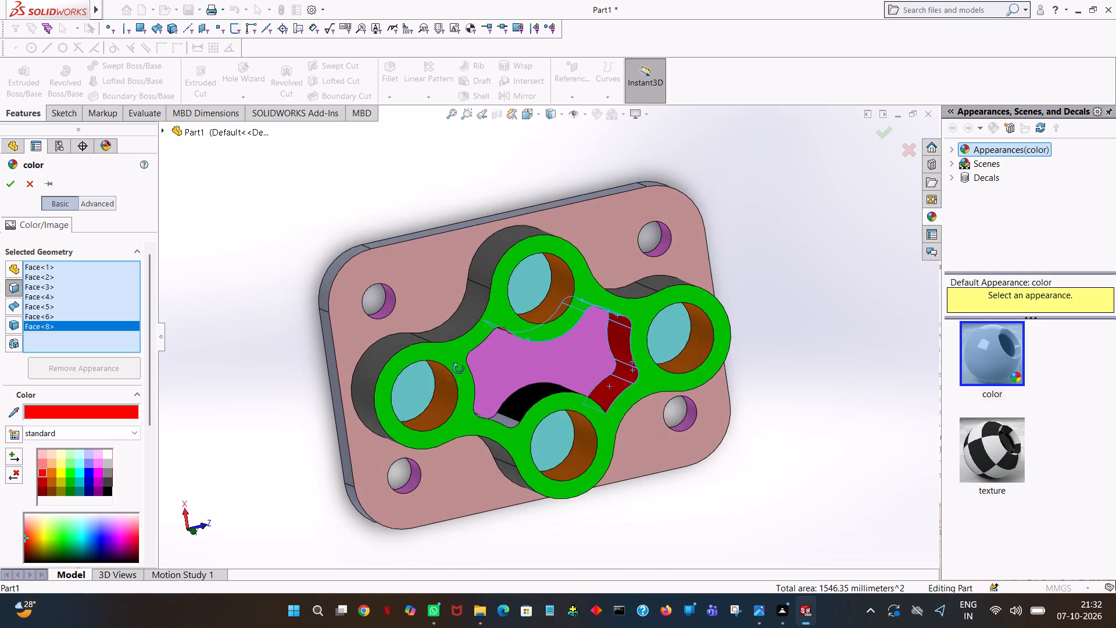
middle_drag(459, 369, 441, 277)
click(530, 321)
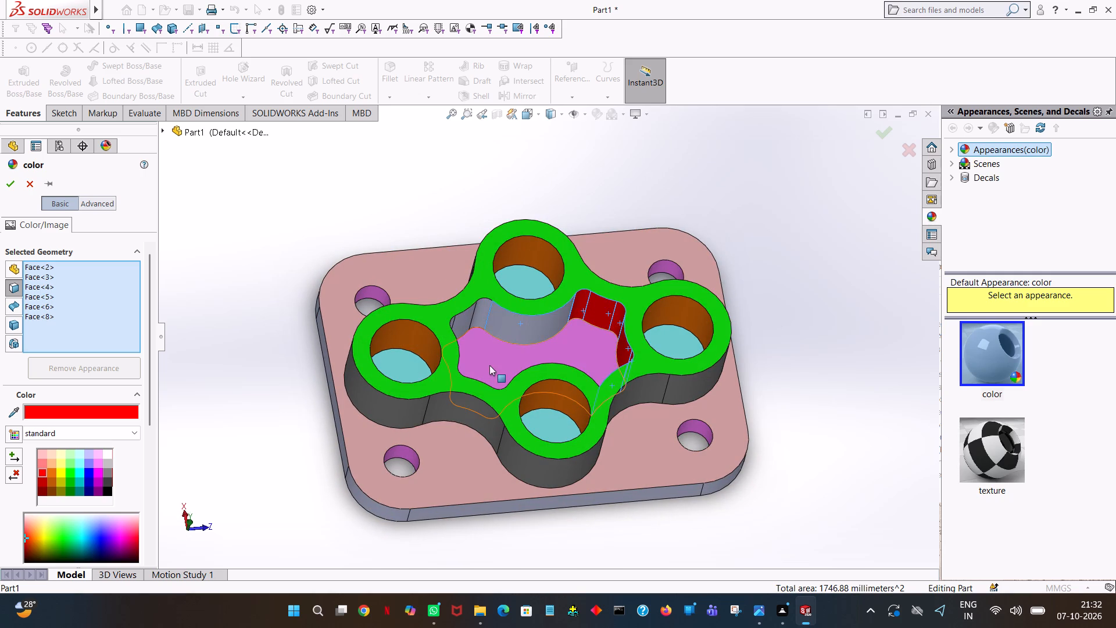
middle_drag(489, 366, 510, 522)
click(501, 420)
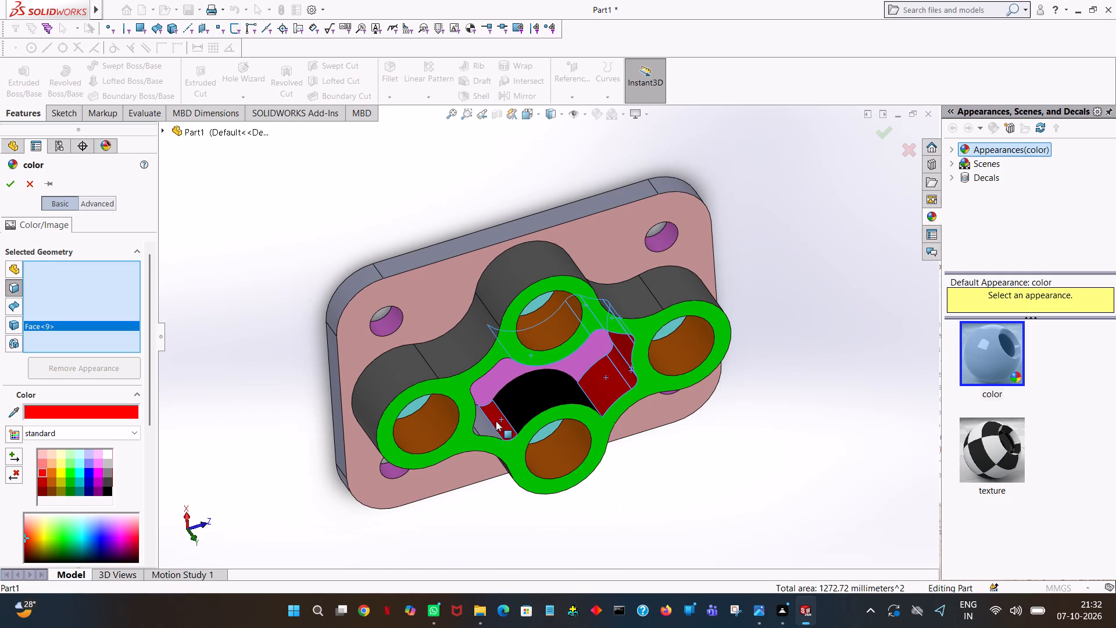
click(482, 424)
middle_drag(461, 408, 421, 371)
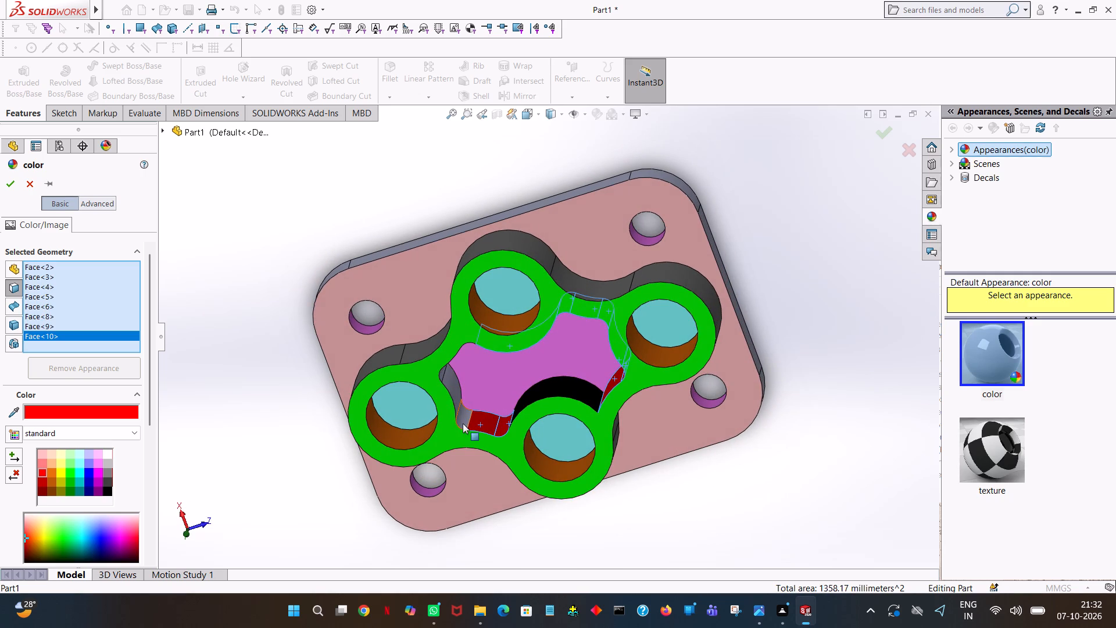
click(463, 423)
click(455, 380)
middle_drag(453, 379, 440, 323)
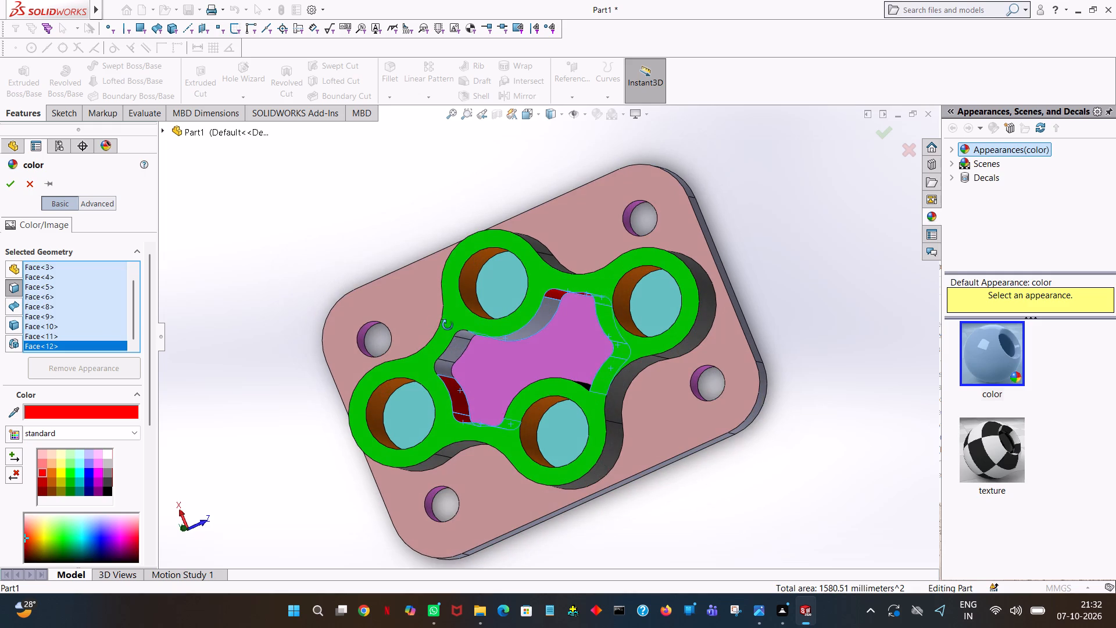
click(443, 374)
click(446, 359)
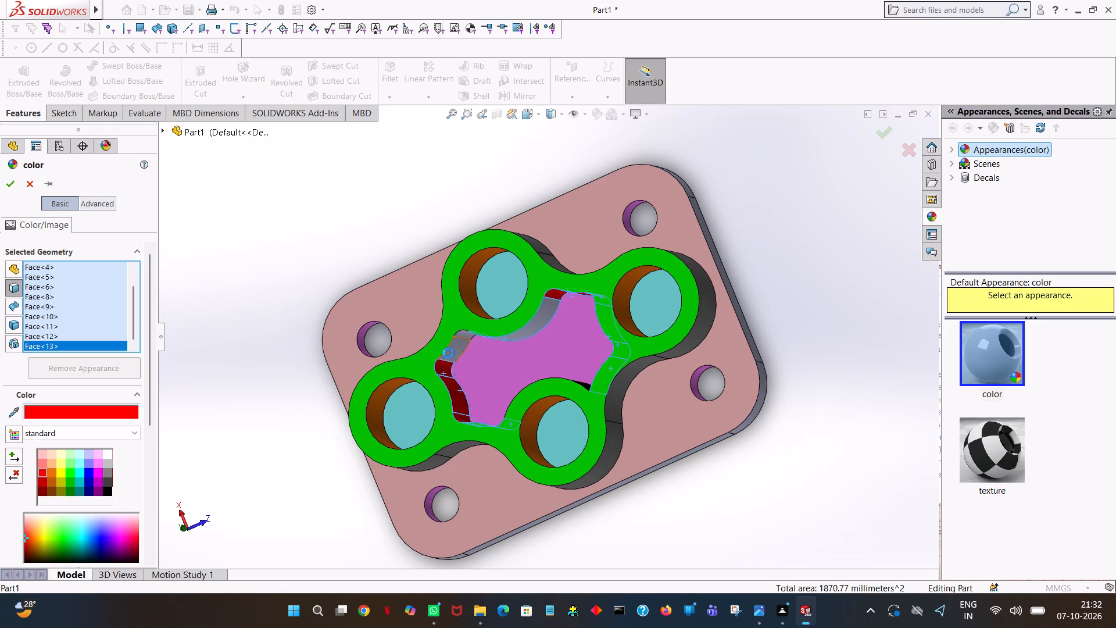
click(462, 334)
middle_drag(644, 330, 692, 301)
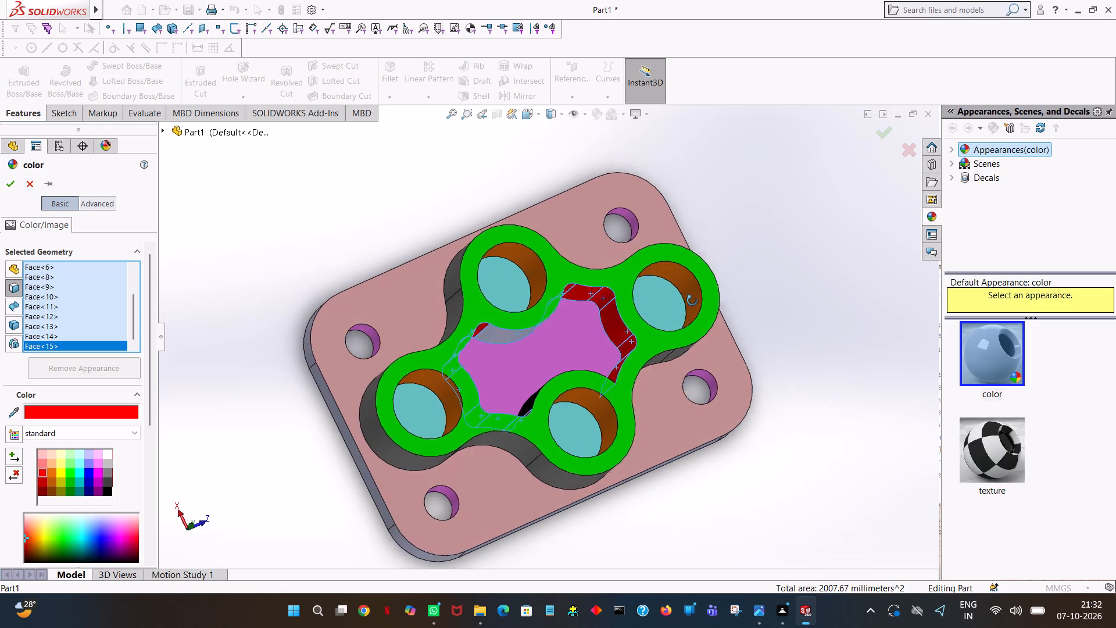
middle_drag(692, 301, 700, 299)
click(11, 187)
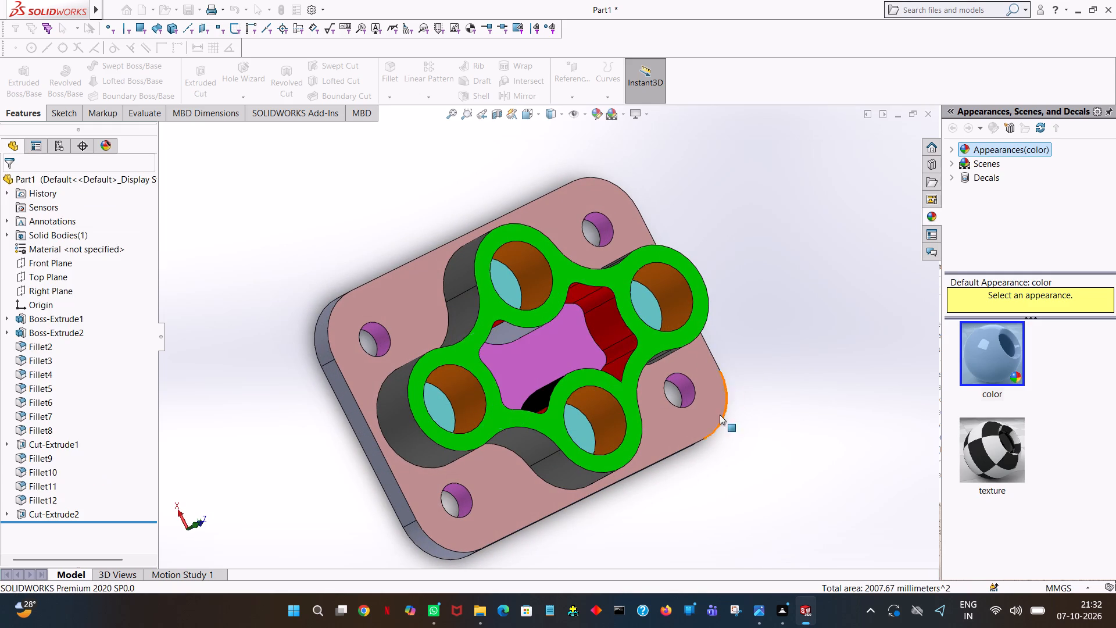
Apply black to the remaining uncoloured curved inner wall of the central pocket.
middle_drag(701, 413, 684, 308)
click(534, 318)
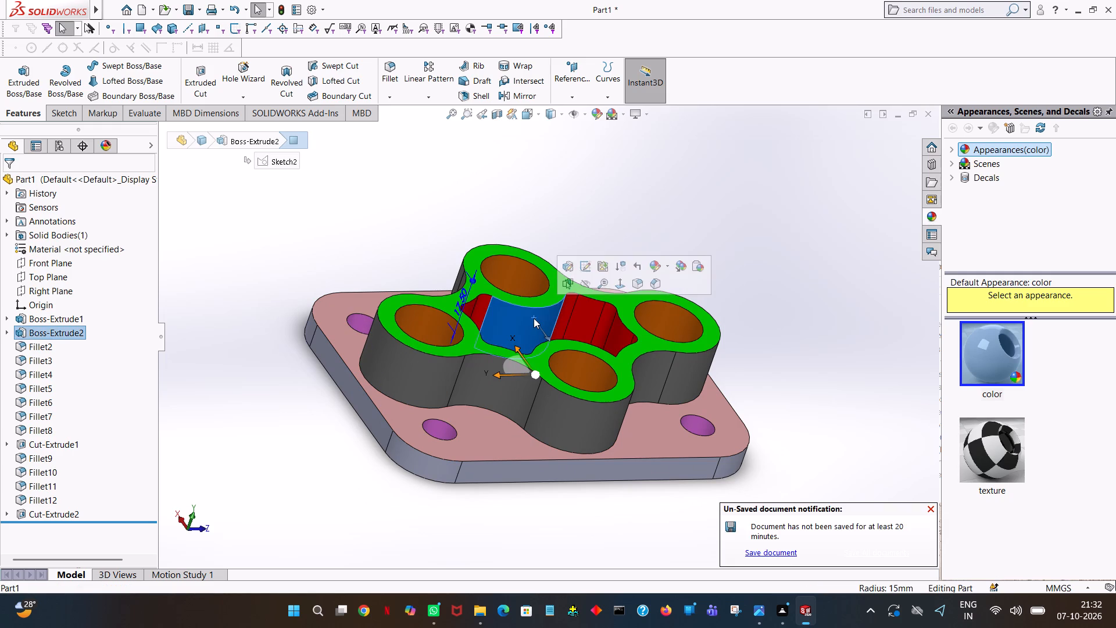
click(657, 267)
click(664, 294)
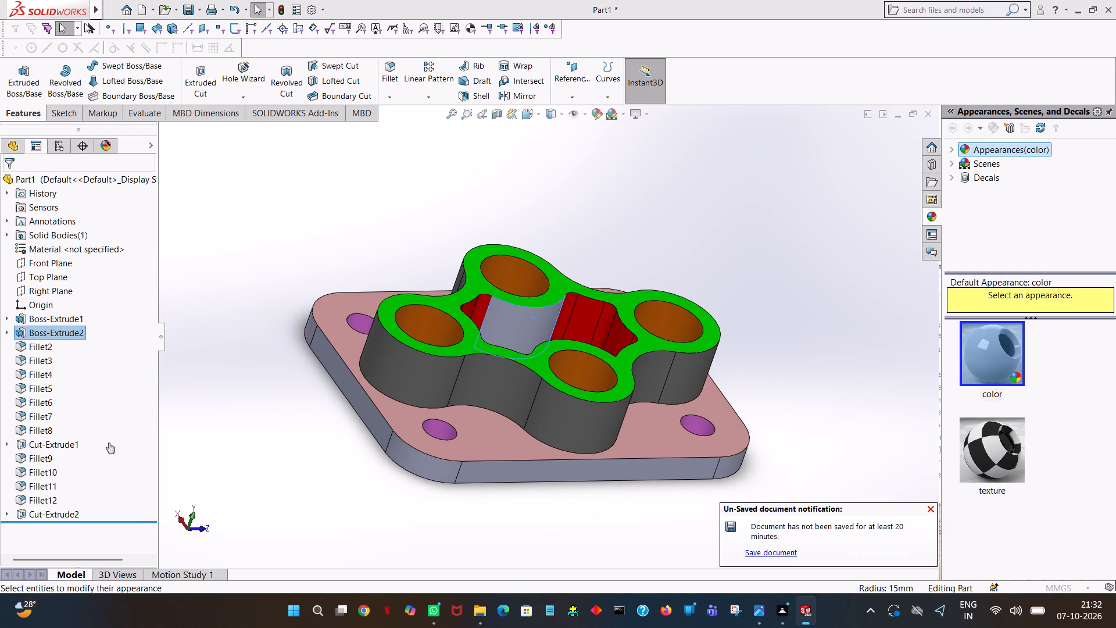
click(107, 493)
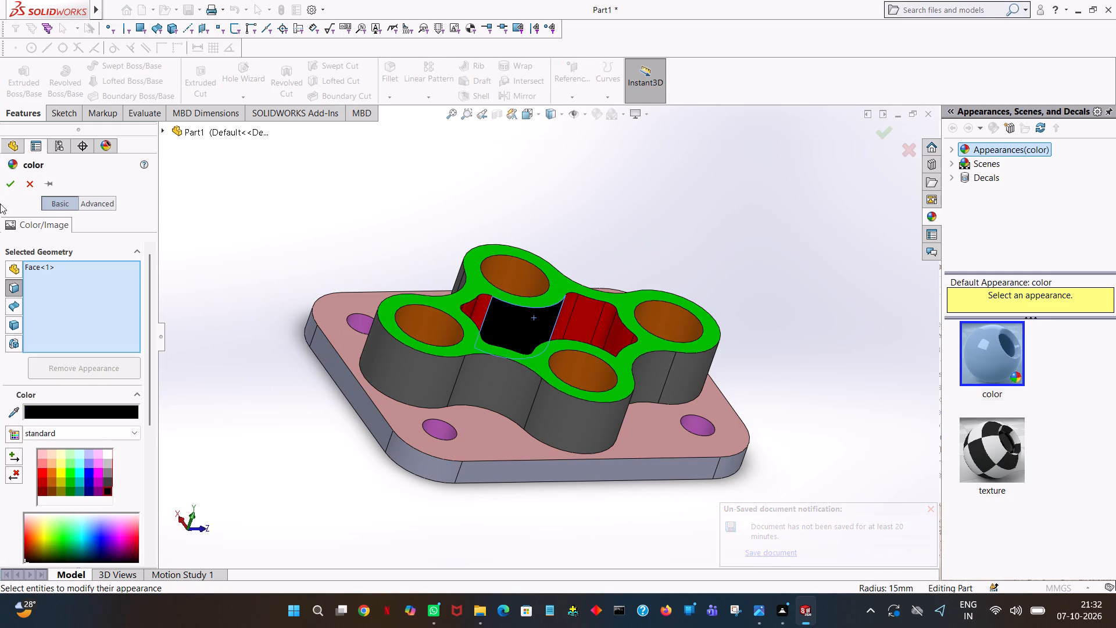
click(10, 184)
Open the face colour settings for the flat side face at one short end of the base plate and set it to orange.
middle_drag(729, 279, 736, 229)
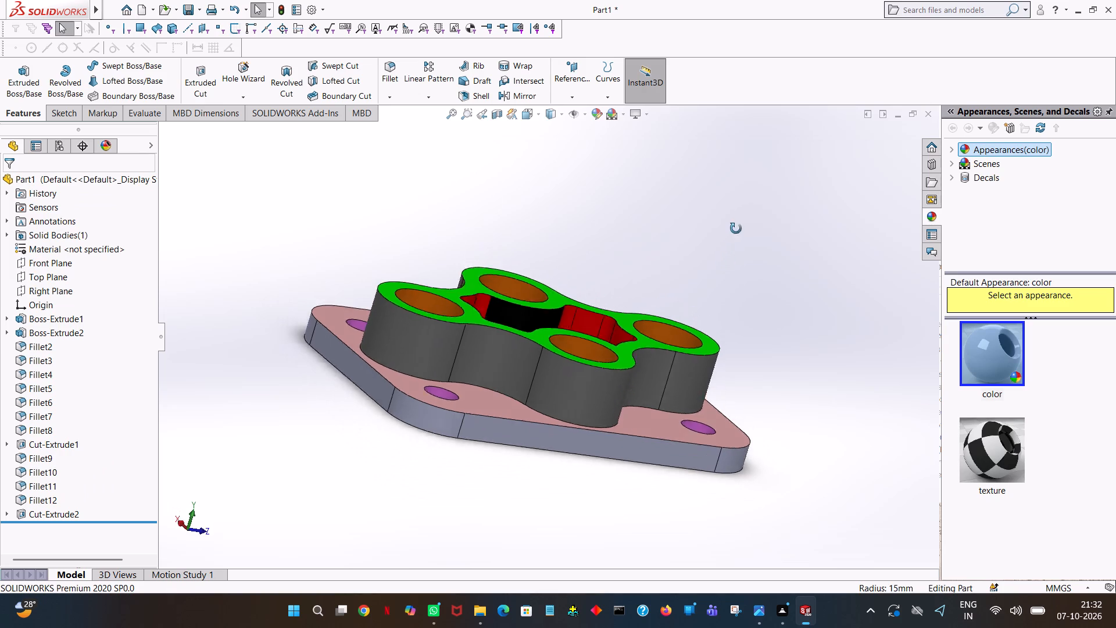
middle_drag(736, 229, 799, 269)
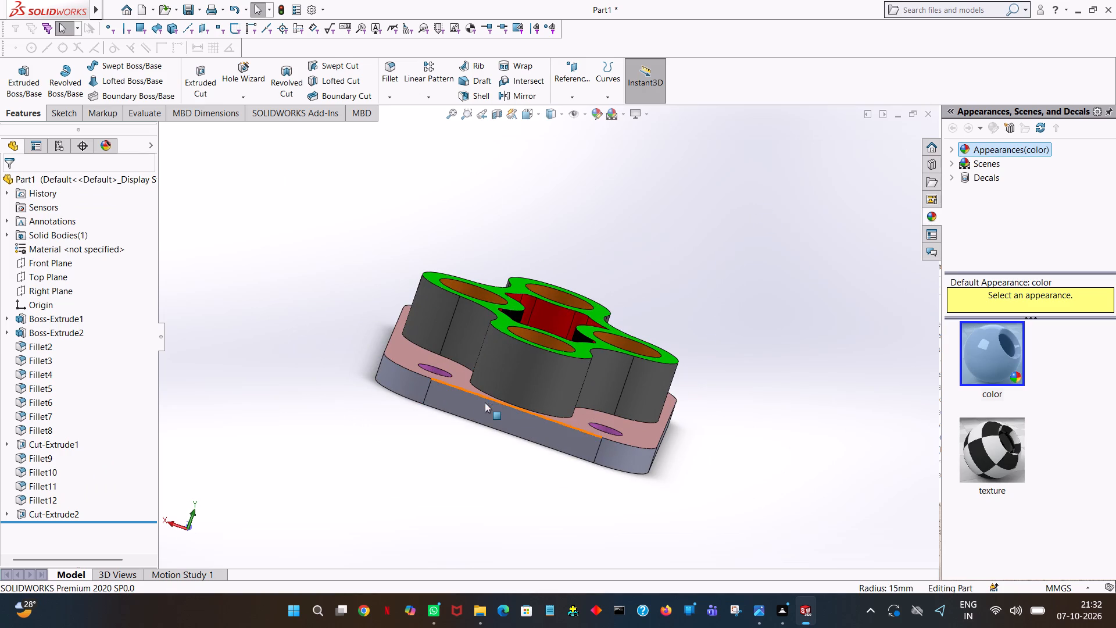
click(482, 404)
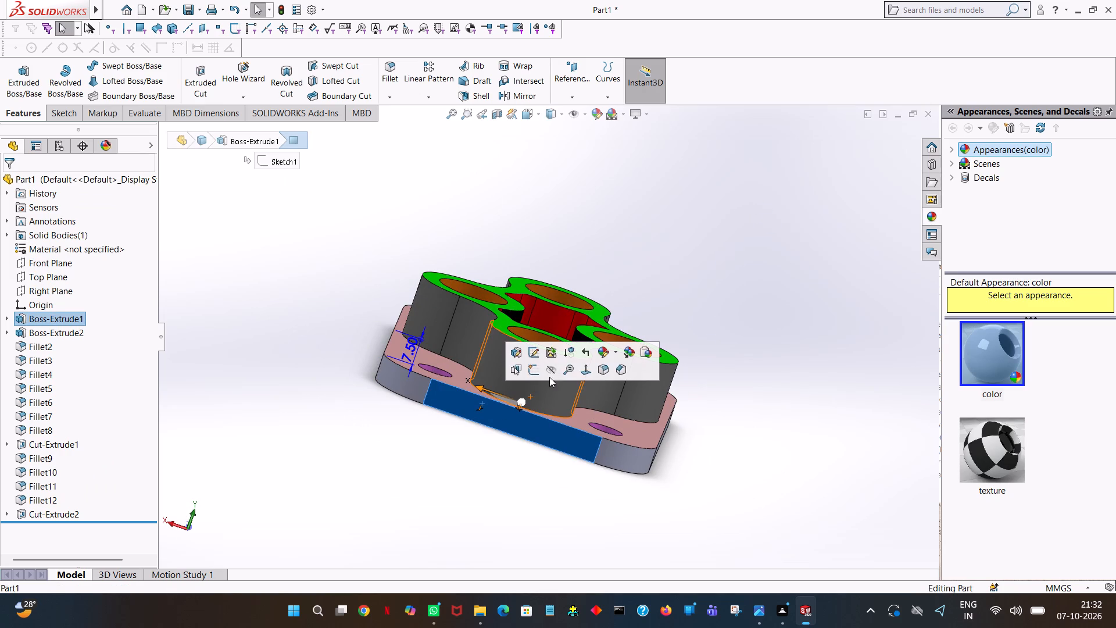
click(598, 351)
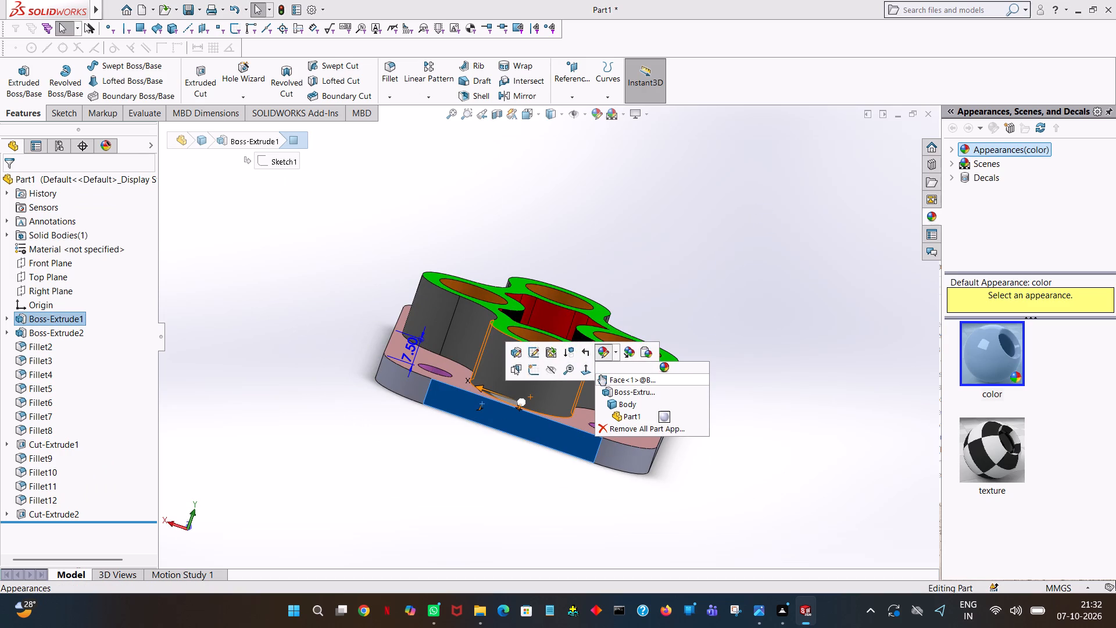
click(600, 374)
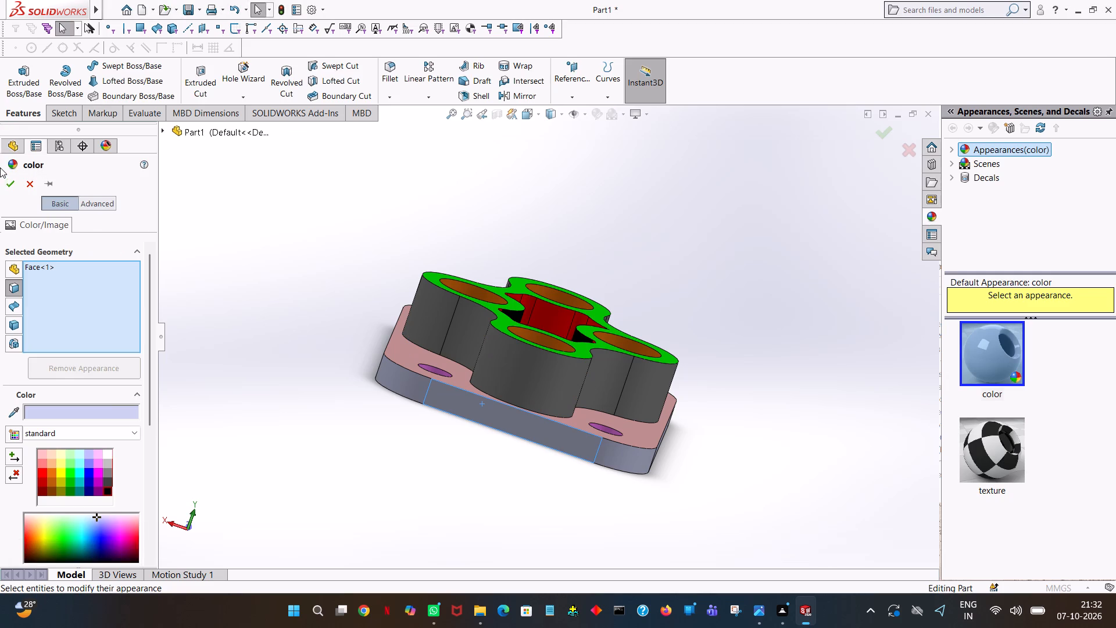
click(50, 470)
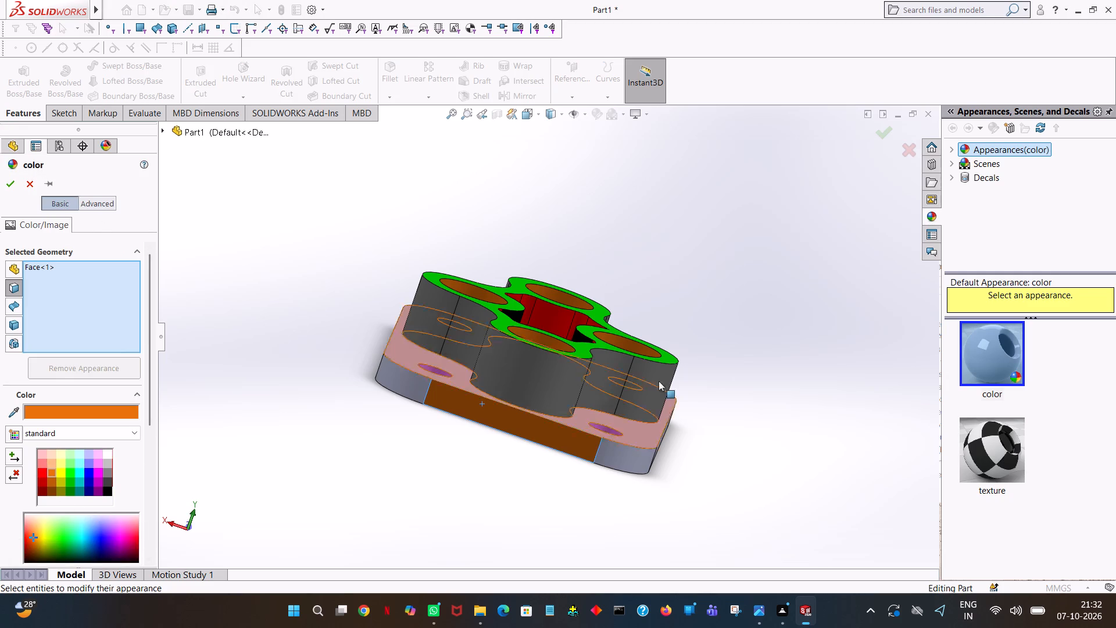
Add the adjoining rounded corner, long side, next rounded corner and opposite short side of the base plate to the orange selection.
middle_drag(1100, 599, 1094, 520)
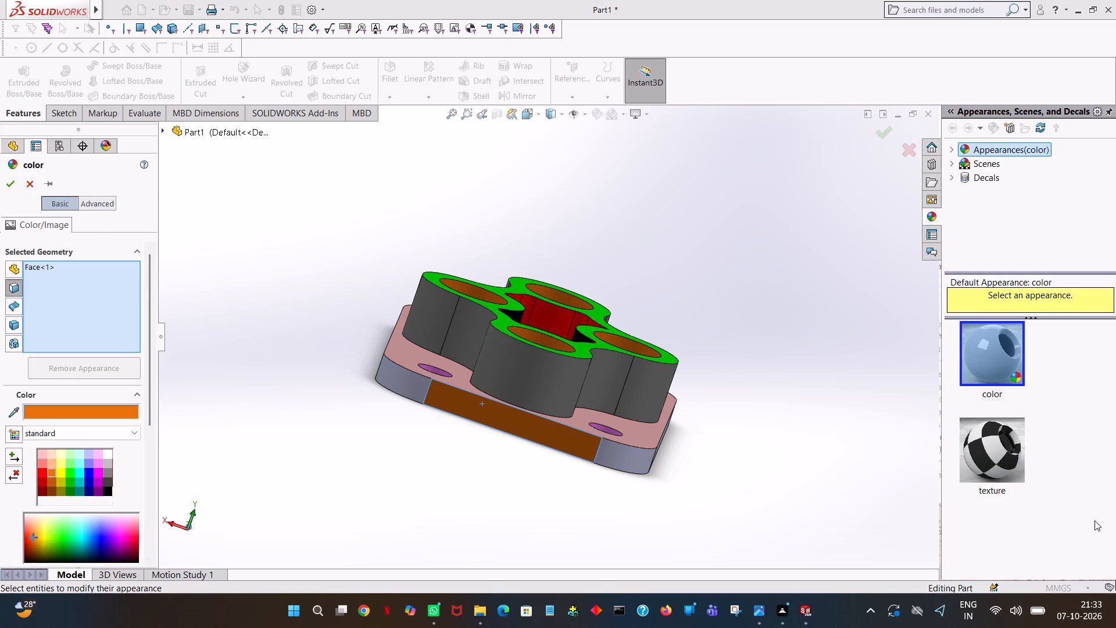
middle_drag(1094, 520, 1094, 519)
middle_drag(746, 488, 721, 458)
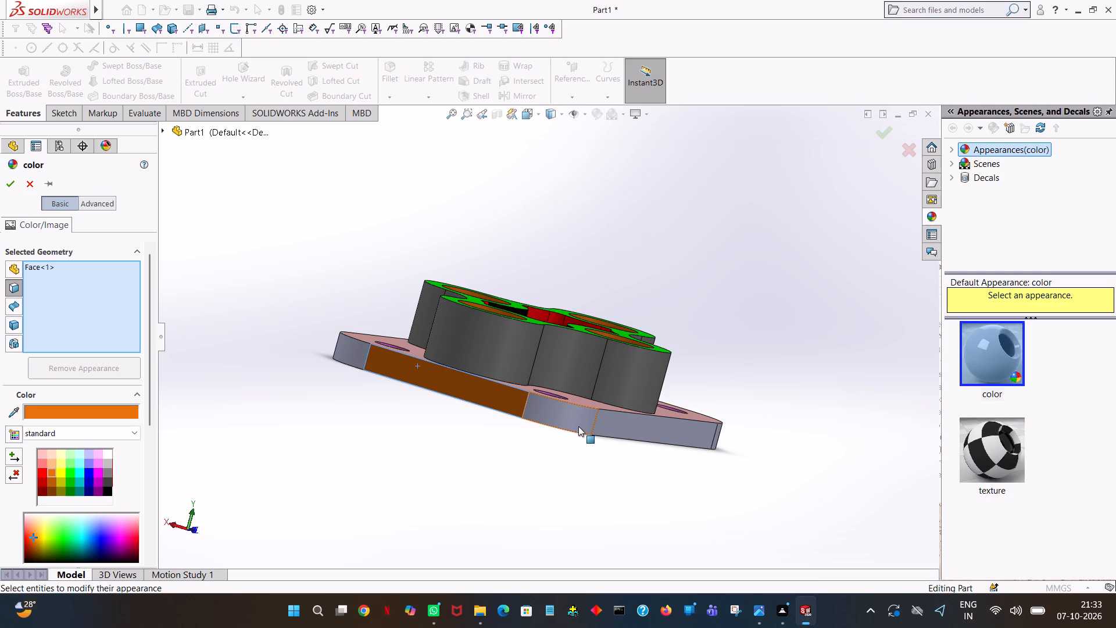
click(578, 426)
click(660, 436)
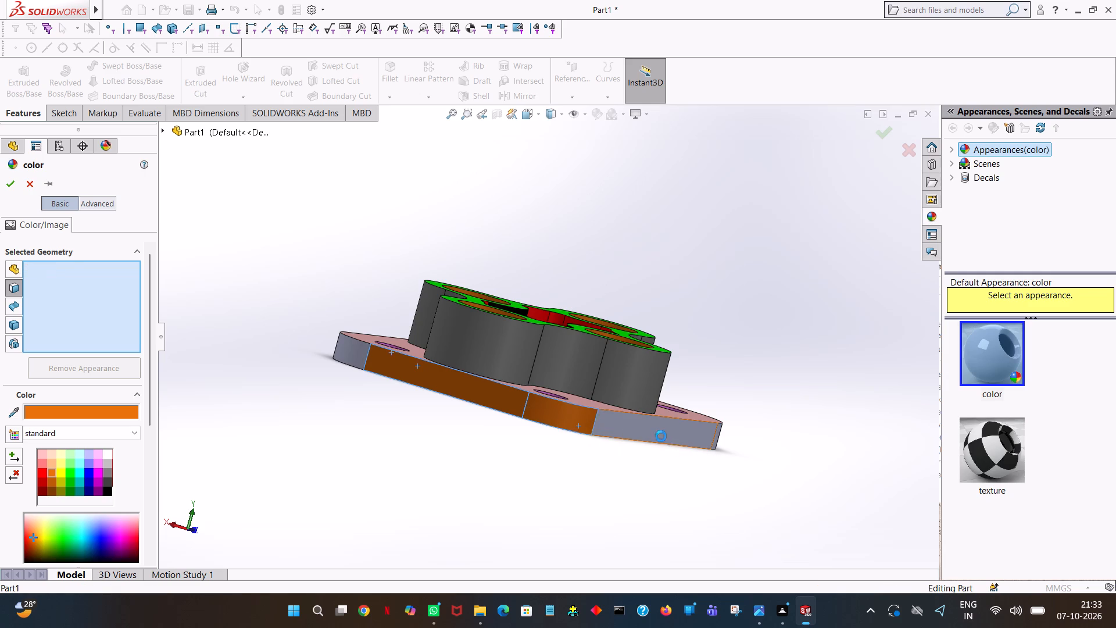
middle_drag(661, 436, 531, 427)
click(578, 451)
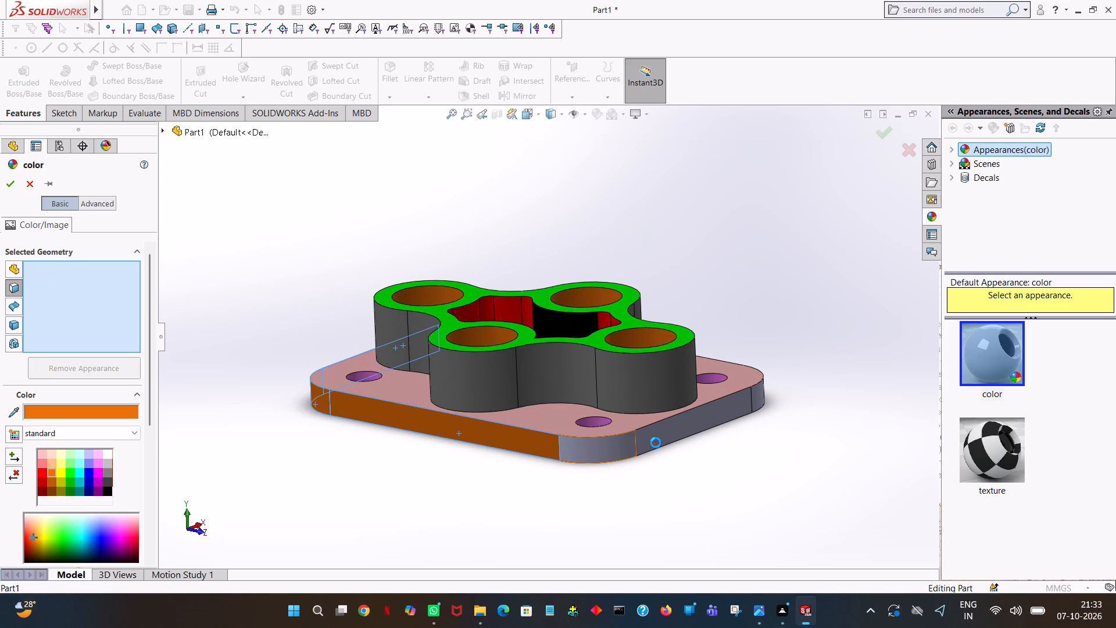
click(710, 422)
Add the remaining long side and two rounded corner faces to the selection, keeping the underside out, and apply orange.
middle_drag(710, 421, 566, 472)
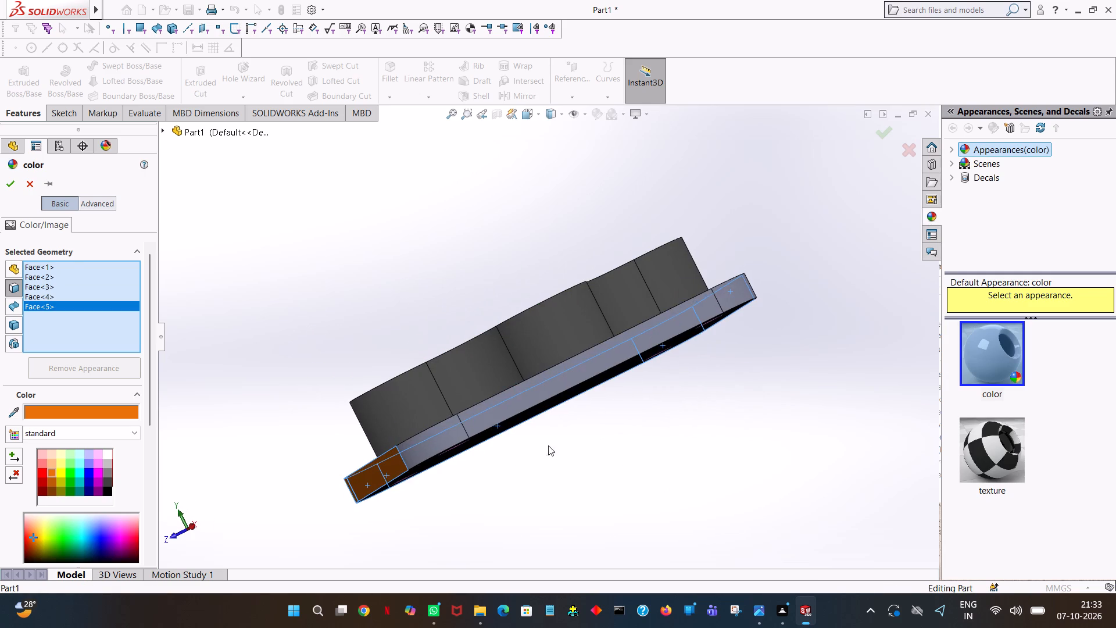
click(443, 422)
click(528, 415)
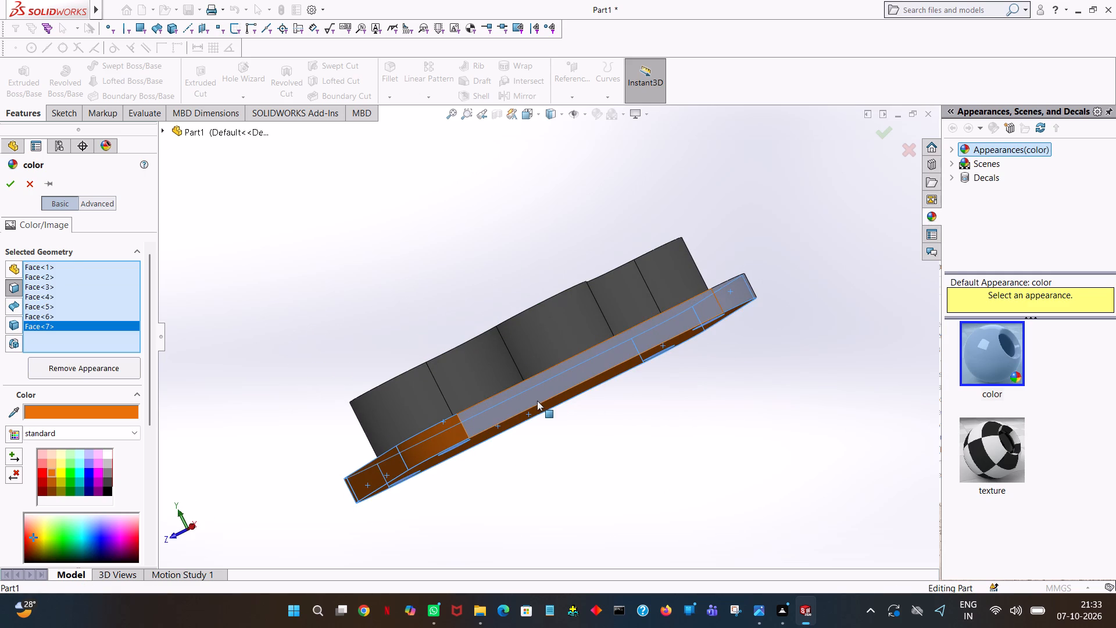
click(540, 406)
click(545, 383)
middle_drag(580, 372, 517, 427)
click(595, 363)
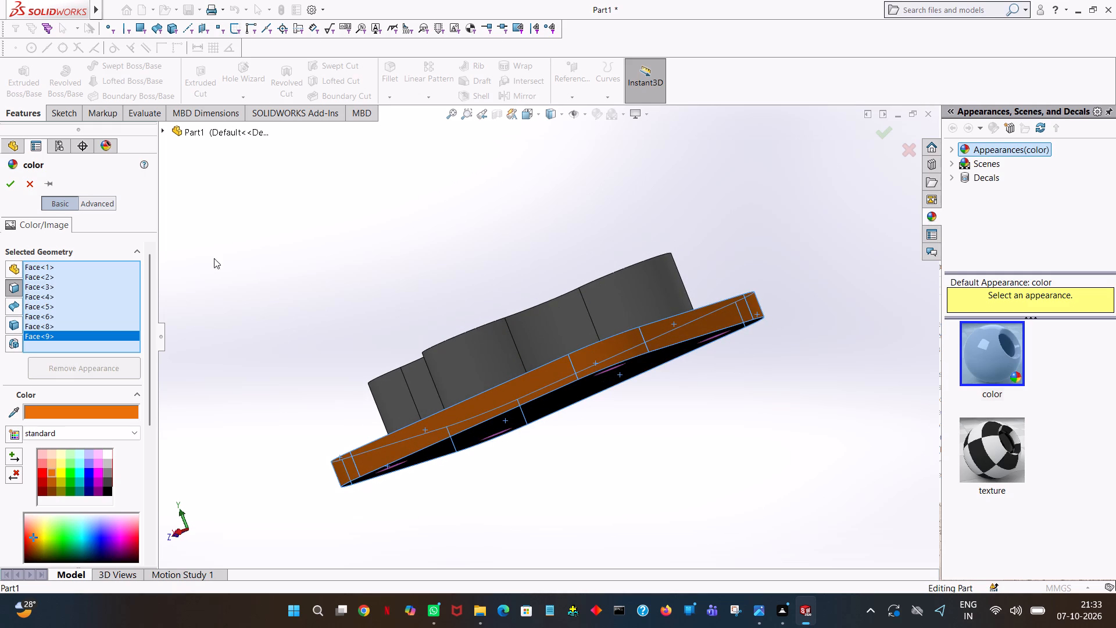
click(2, 181)
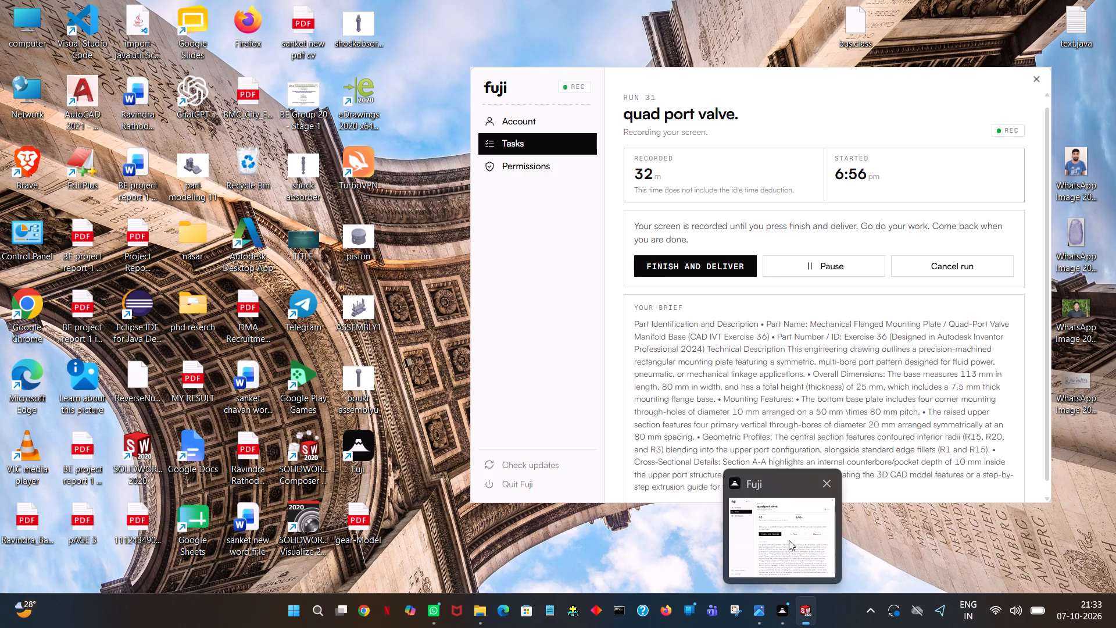
Save the part as "quad port valve" in the "fuji new design" folder.
middle_drag(363, 212, 438, 416)
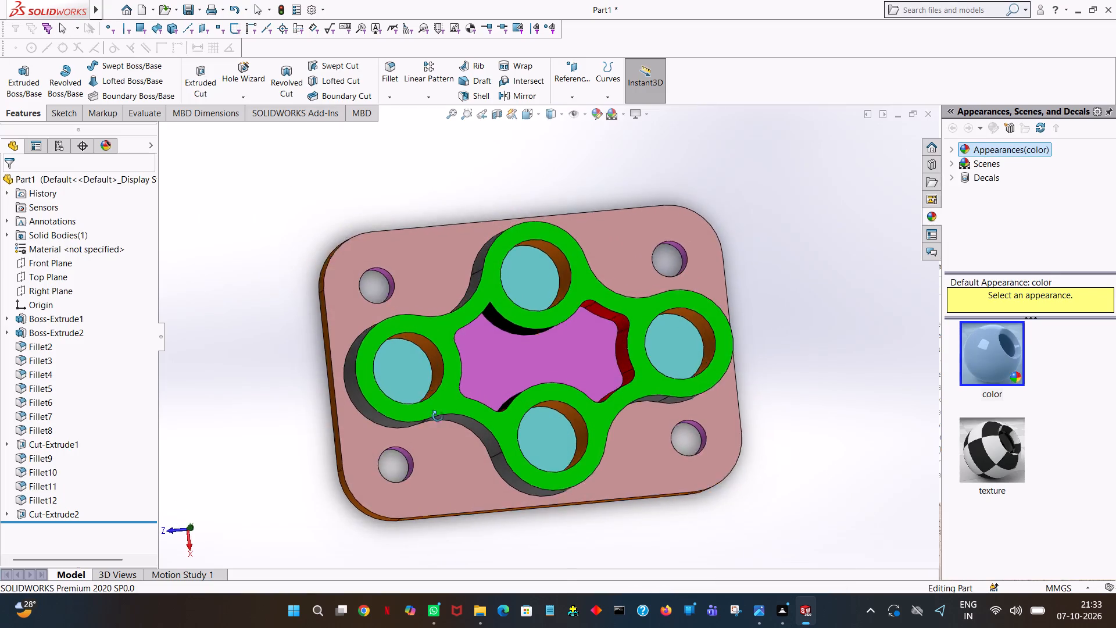
middle_drag(438, 416, 470, 415)
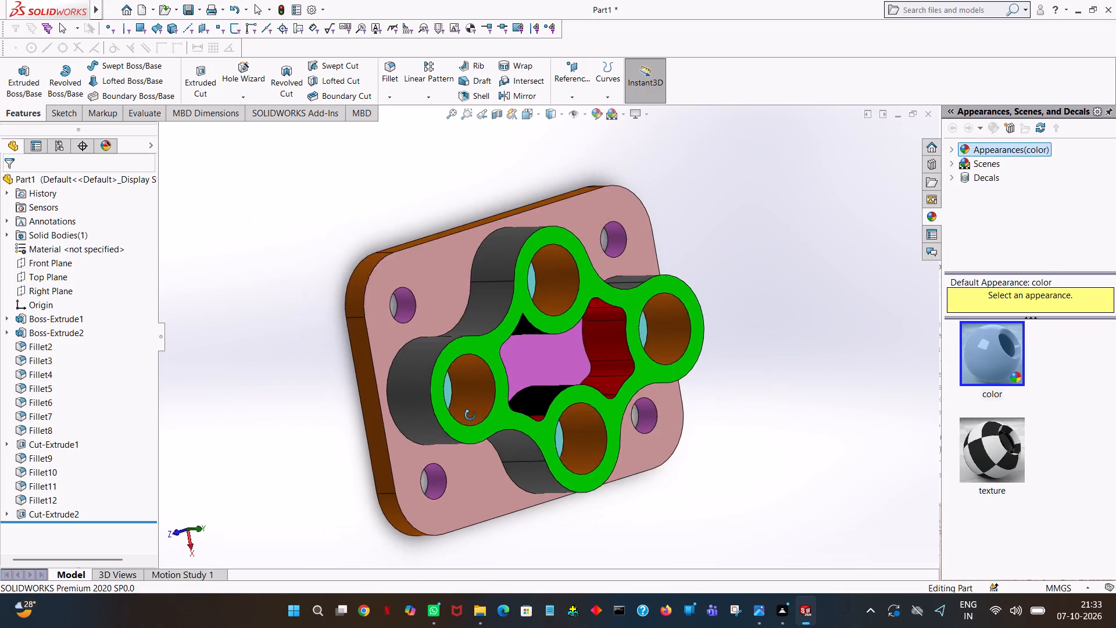
middle_drag(470, 415, 616, 429)
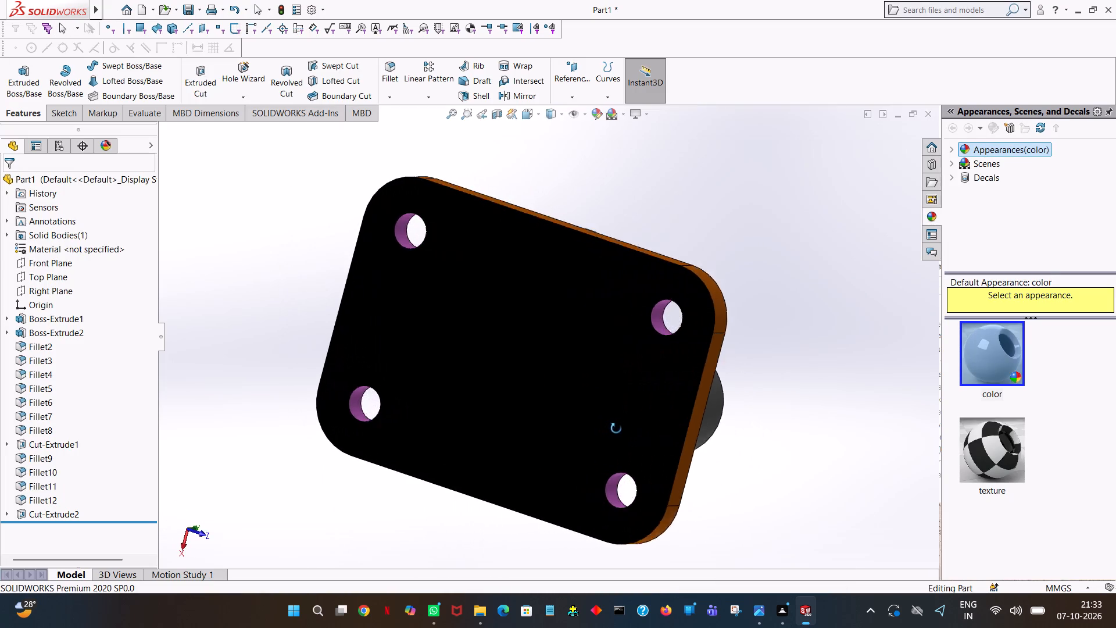
middle_drag(616, 429, 863, 365)
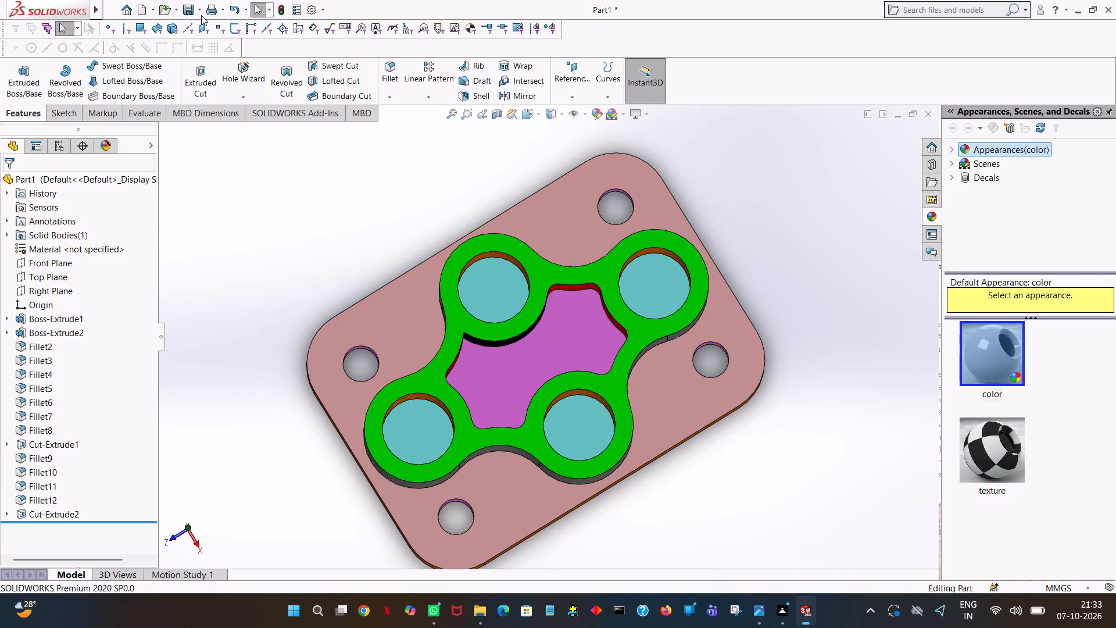
click(189, 8)
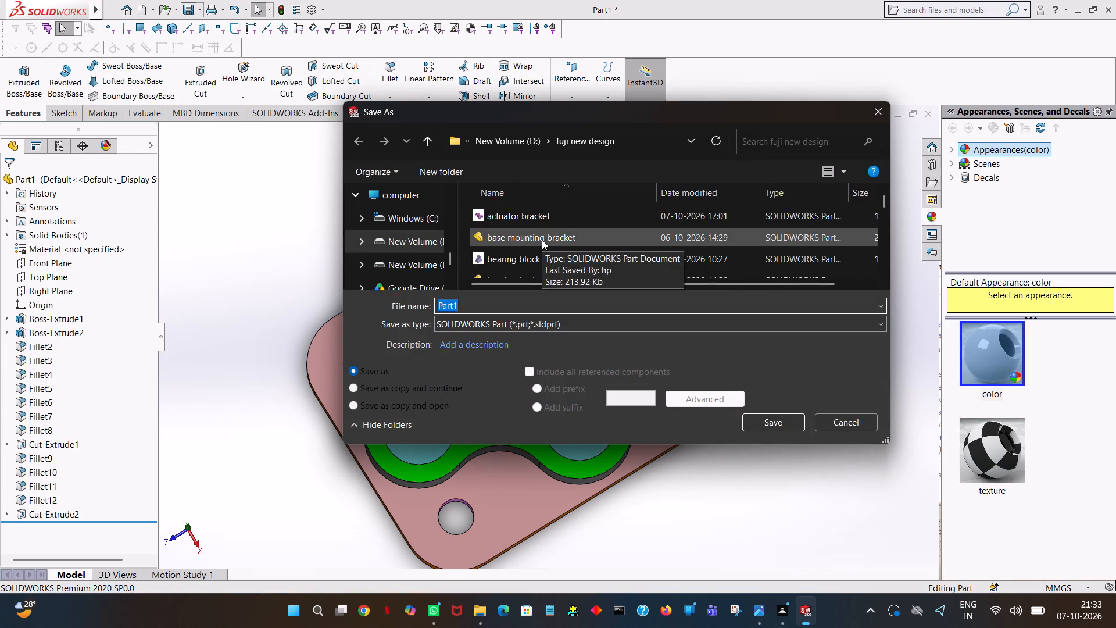
text(quad)
key(space)
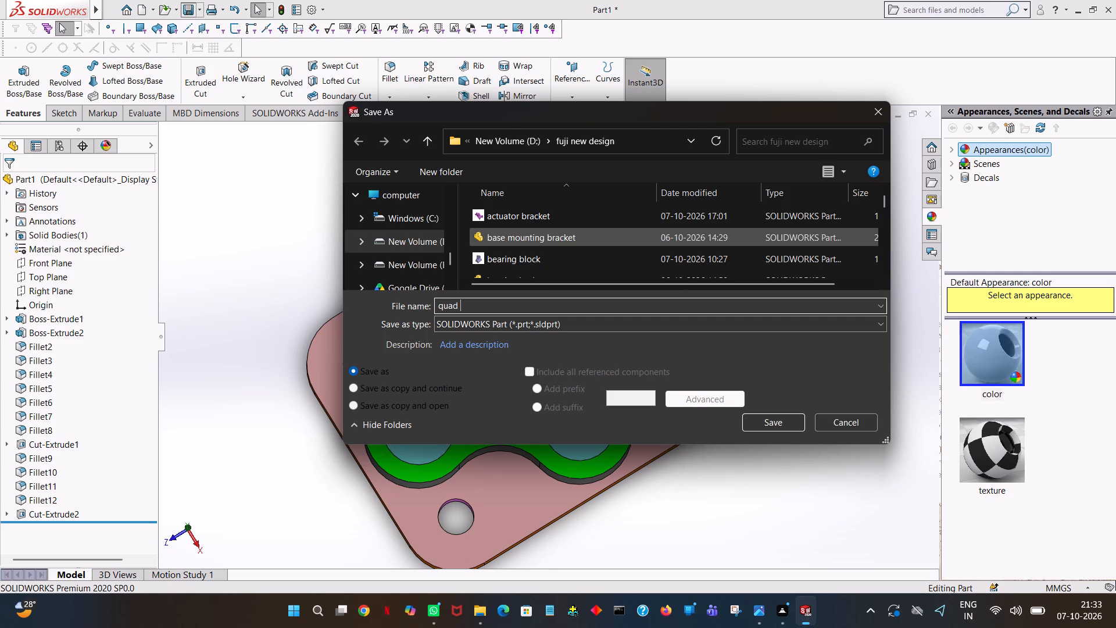
text(port)
key(space)
text(valve)
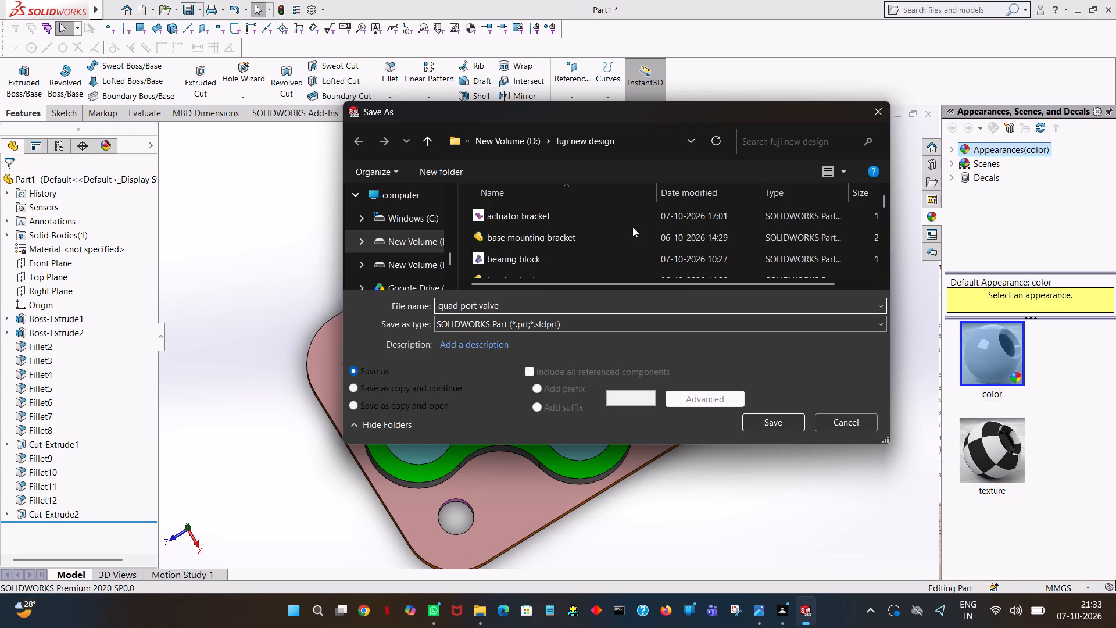
click(766, 419)
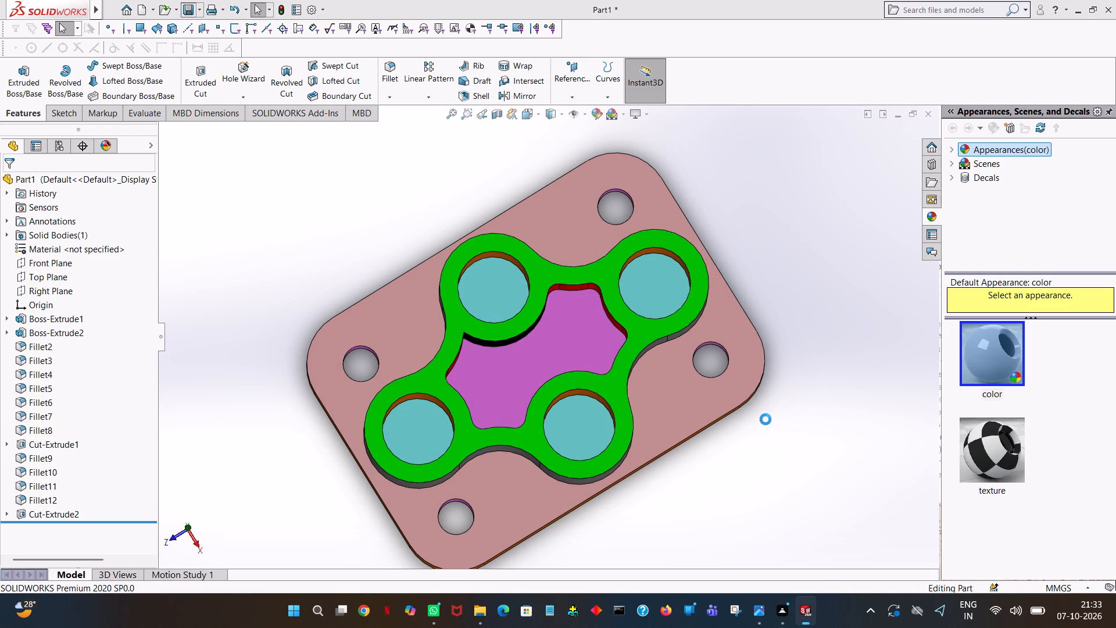
Save a PDF copy of the part, named "quad port valve", in the "fuji new pdf" folder on drive D.
click(199, 6)
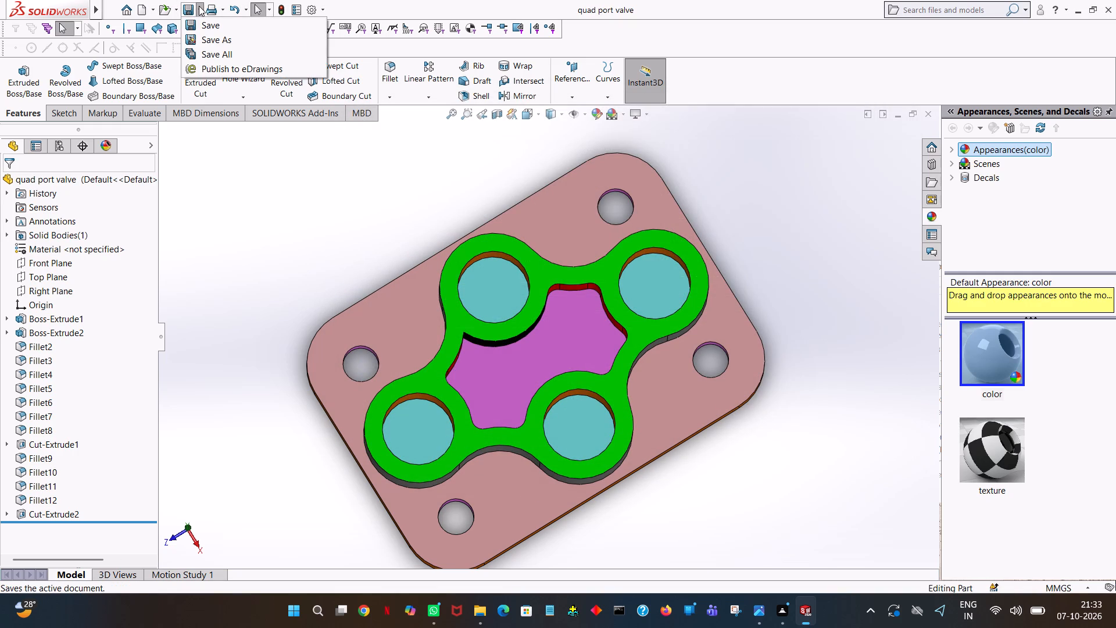
click(222, 35)
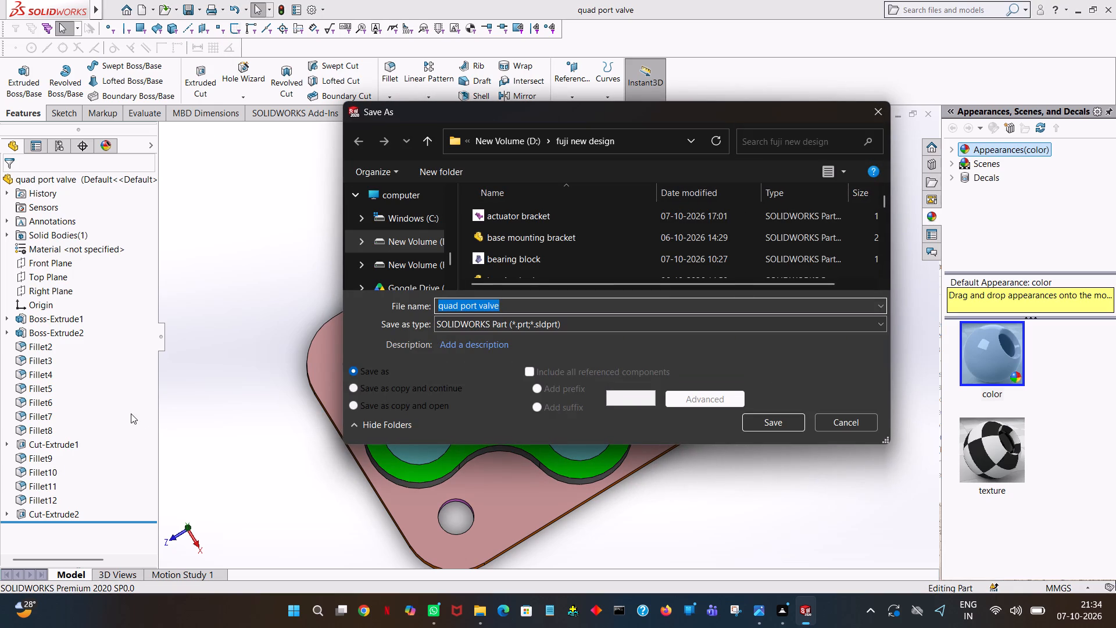
click(427, 141)
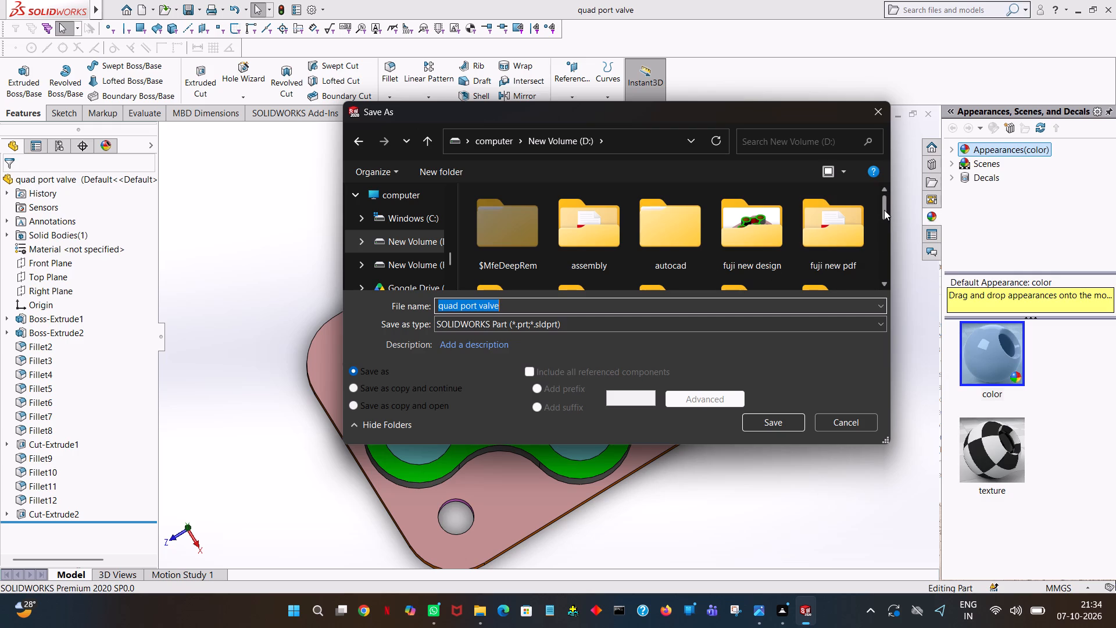
drag(884, 210, 888, 216)
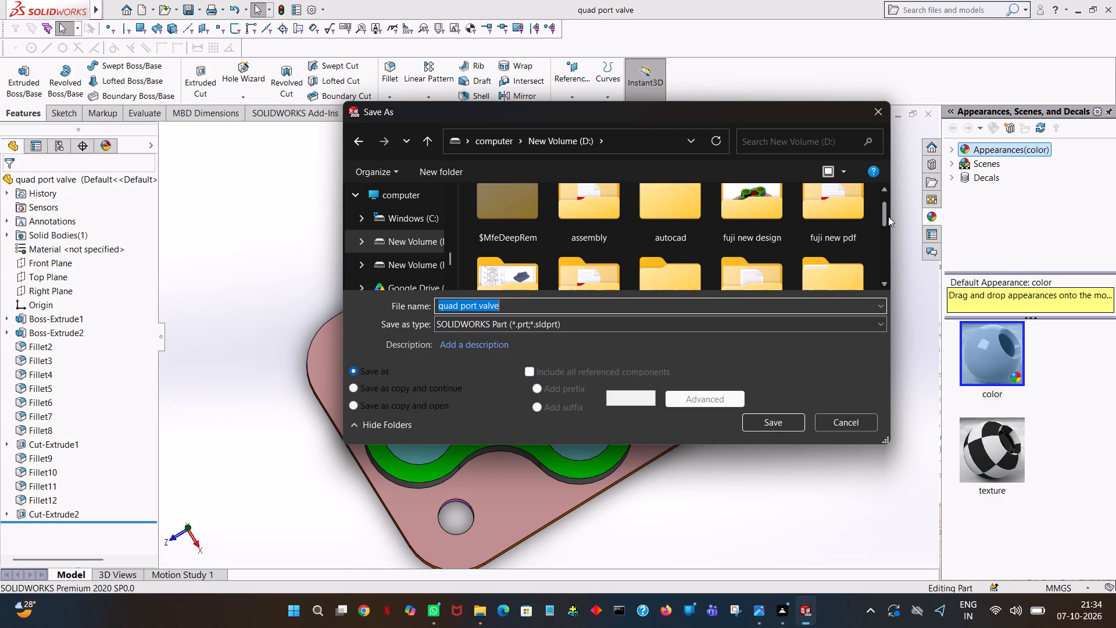
drag(888, 216, 888, 217)
double_click(831, 218)
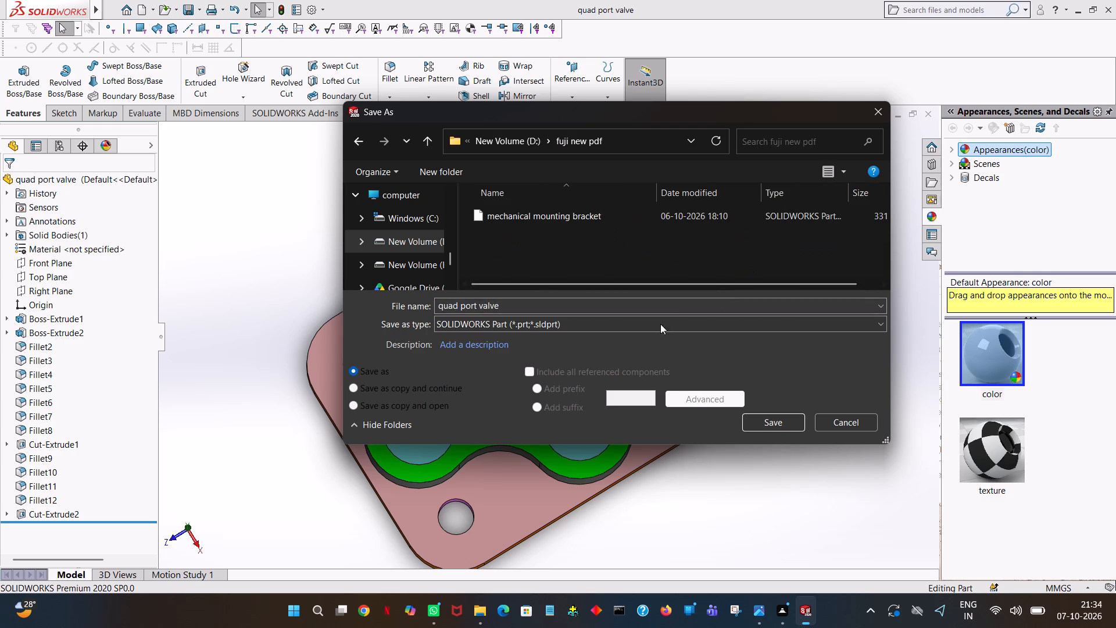
click(638, 323)
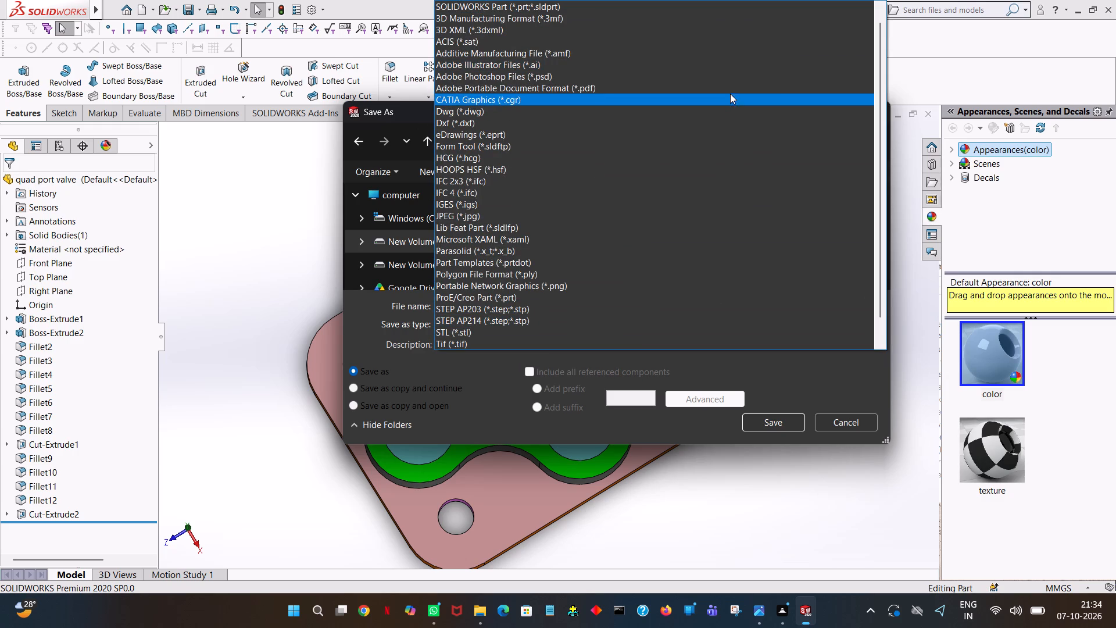
click(733, 91)
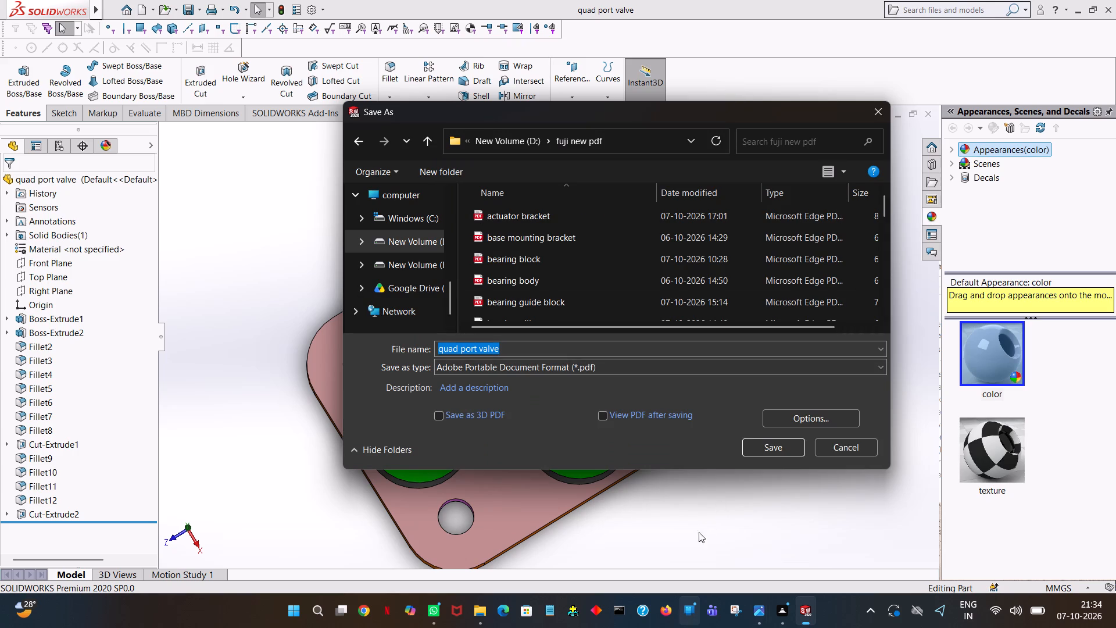
click(772, 445)
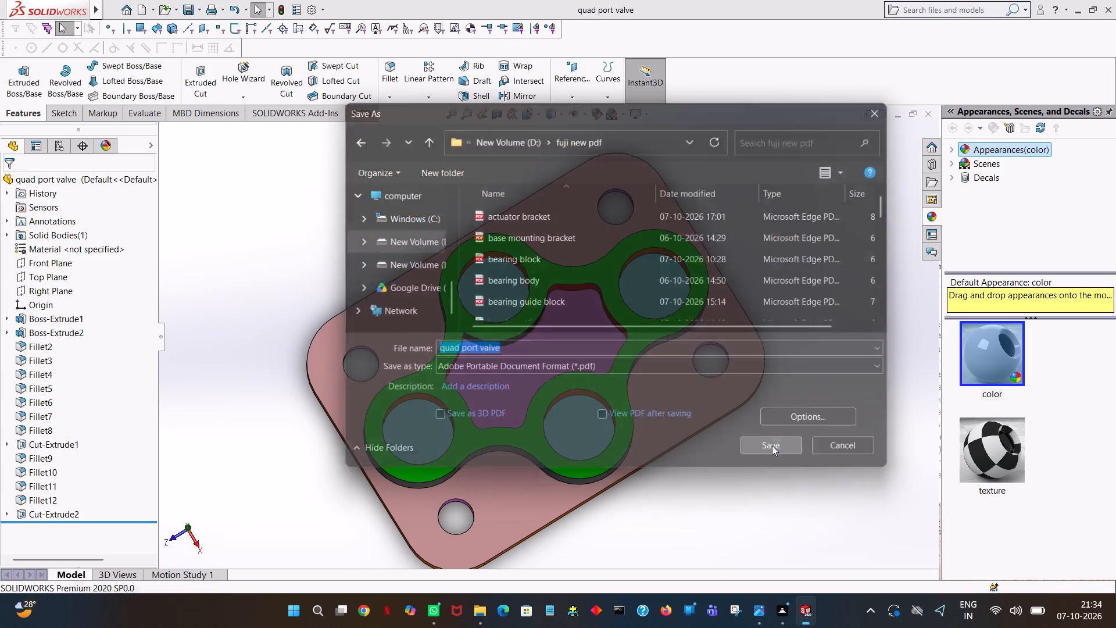